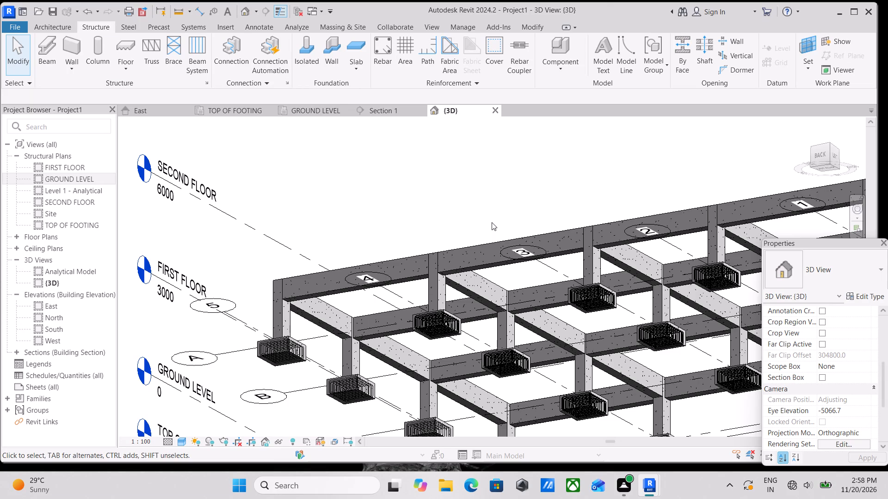
Inspect the propagated rebar in the footings from the back and front of the frame in the 3D view.
scroll(514, 198, up, 1)
scroll(537, 168, down, 2)
scroll(543, 229, down, 2)
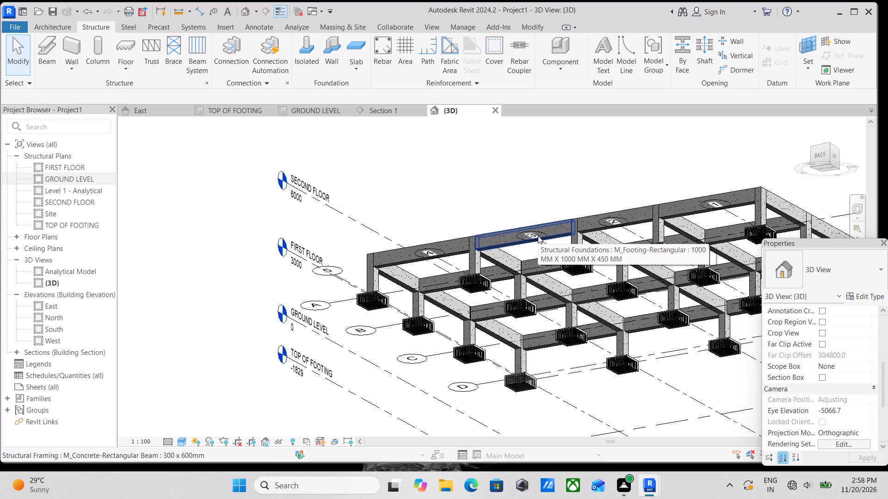
shift+middle_drag(538, 236, 520, 274)
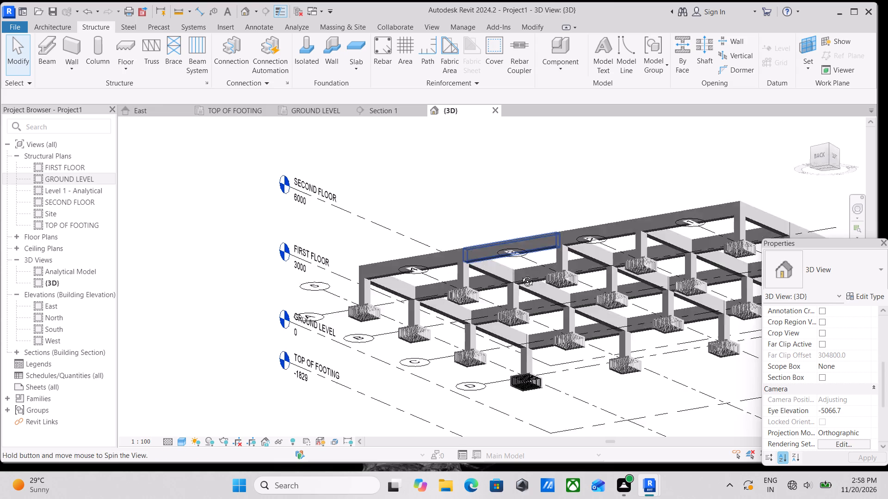
shift+middle_drag(520, 274, 442, 404)
middle_drag(510, 328, 414, 372)
middle_drag(472, 343, 431, 347)
scroll(482, 380, up, 5)
middle_drag(491, 378, 518, 319)
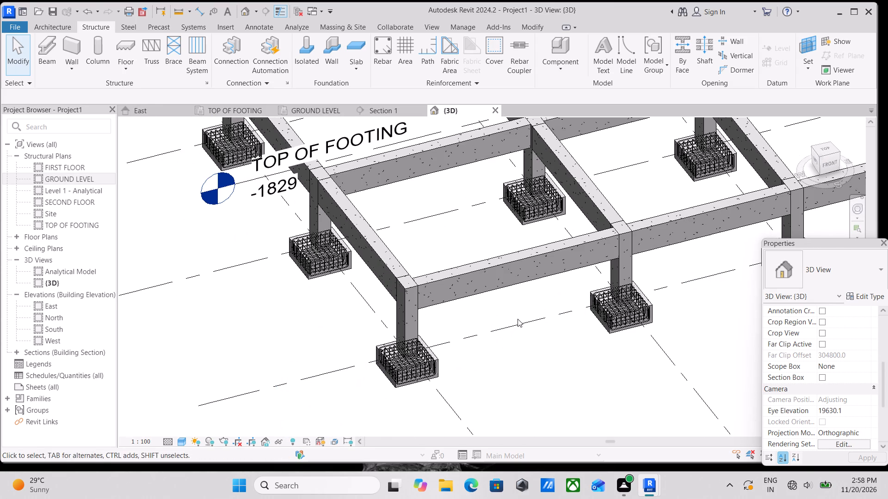
Check the footing in Section 1 and bring up the sectioned corner footing in the TOP OF FOOTING structural plan.
click(388, 108)
scroll(388, 239, down, 3)
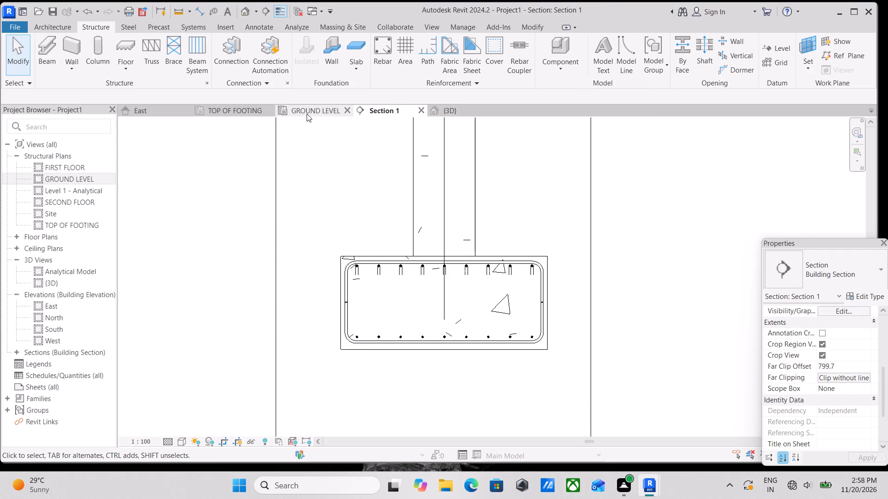
click(307, 114)
click(248, 110)
scroll(322, 209, down, 4)
scroll(390, 223, down, 2)
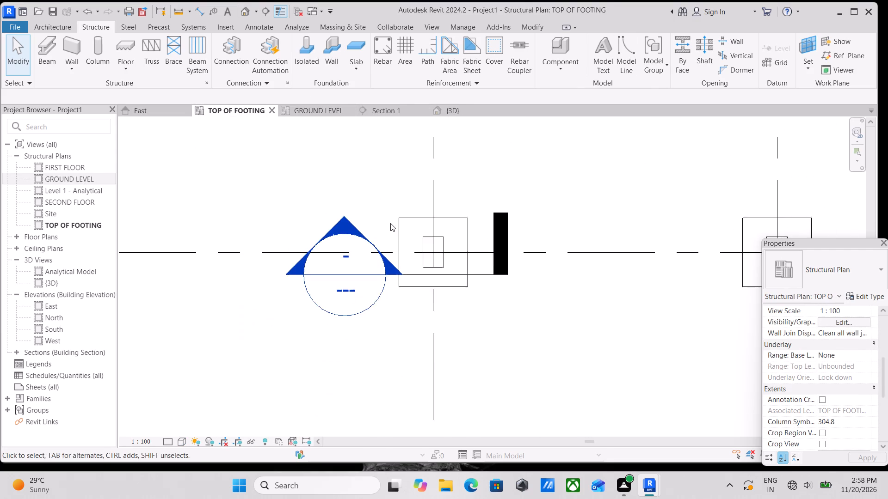
middle_drag(390, 223, 385, 199)
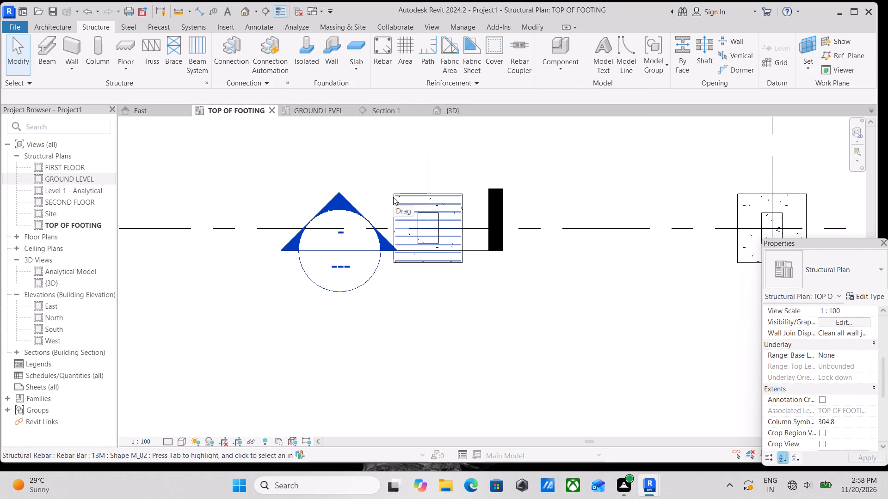
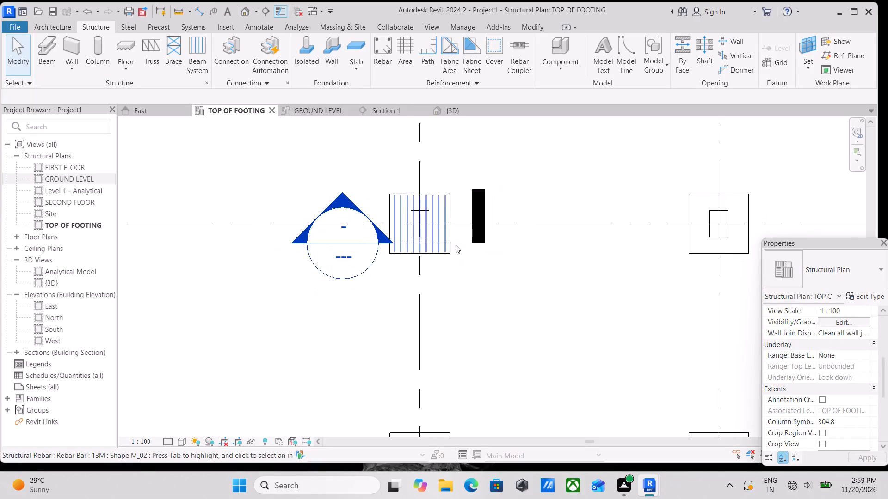
Nudge Section 1's cut line upward in small increments so it cuts through the column on the corner footing.
scroll(452, 248, up, 5)
click(468, 243)
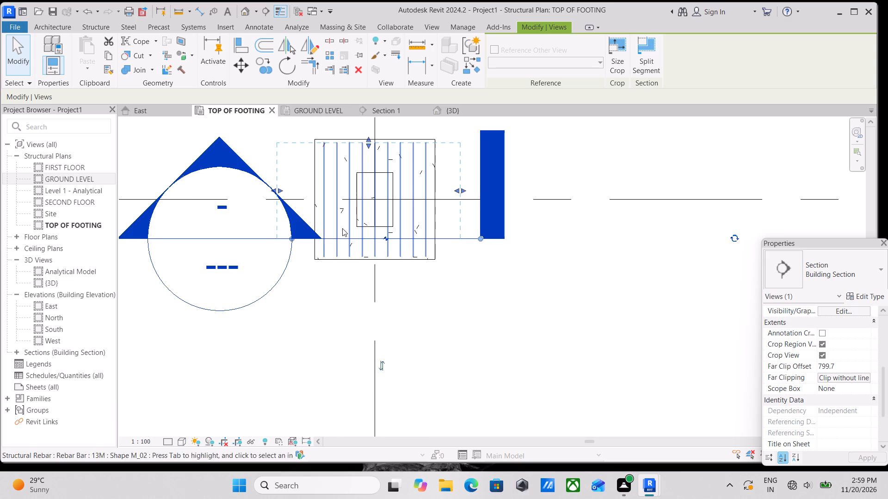
scroll(252, 277, up, 2)
middle_drag(136, 257, 135, 281)
scroll(225, 273, down, 1)
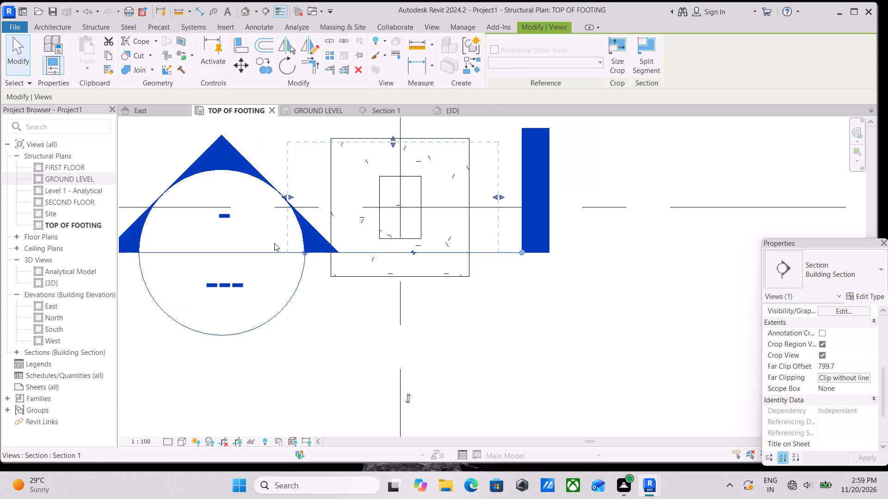
scroll(476, 231, down, 1)
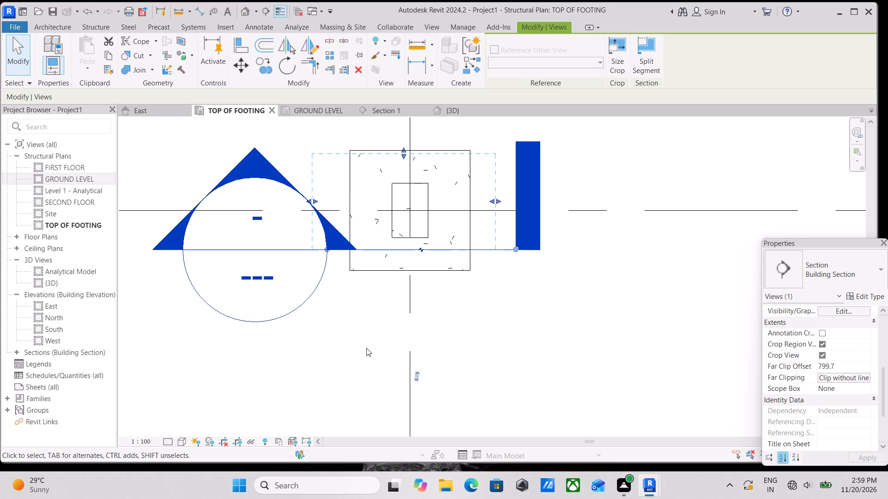
key(Up)
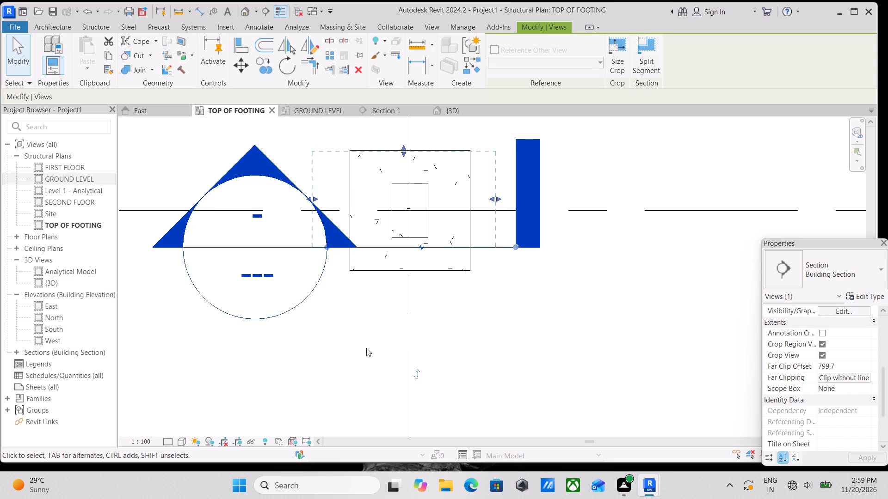
key(Up)
key(Up)
key(Up)
key(Up)
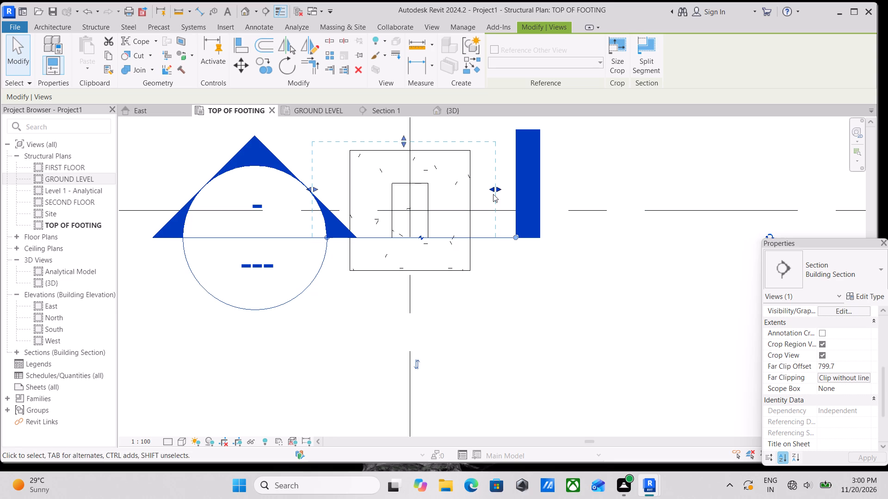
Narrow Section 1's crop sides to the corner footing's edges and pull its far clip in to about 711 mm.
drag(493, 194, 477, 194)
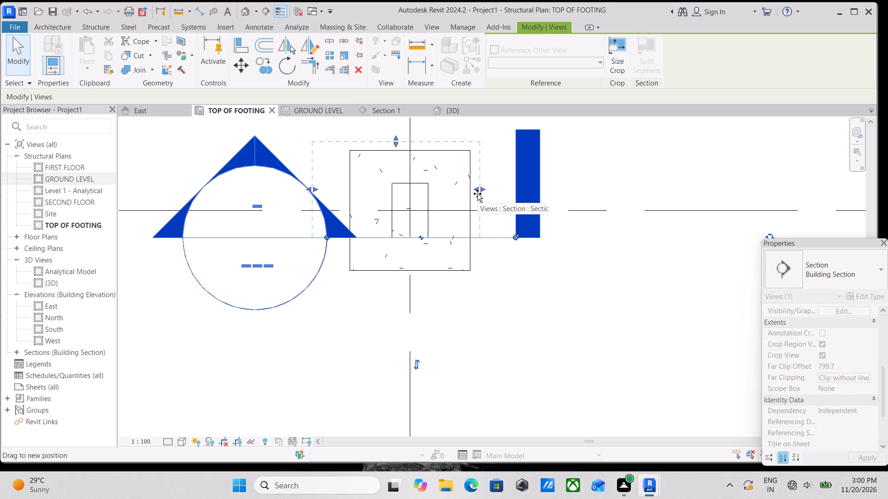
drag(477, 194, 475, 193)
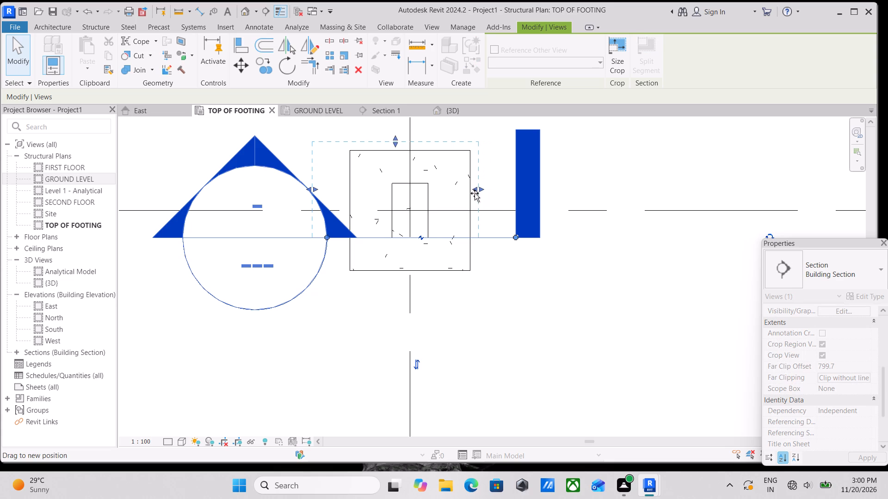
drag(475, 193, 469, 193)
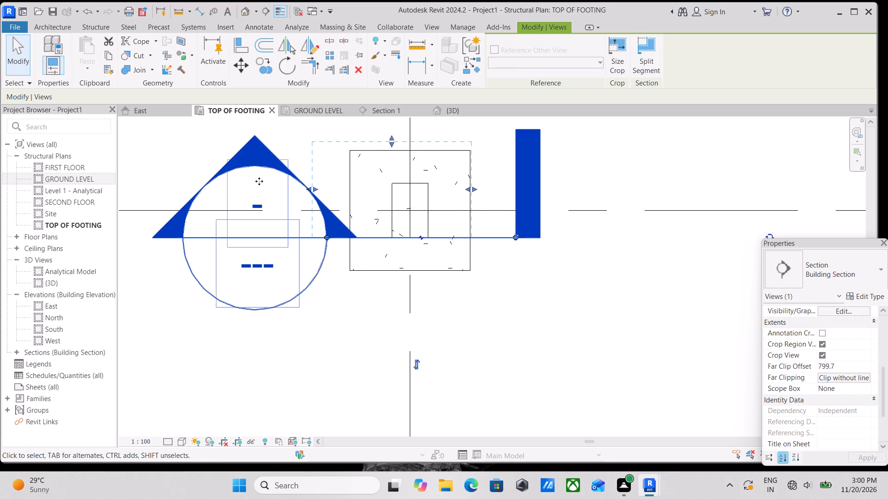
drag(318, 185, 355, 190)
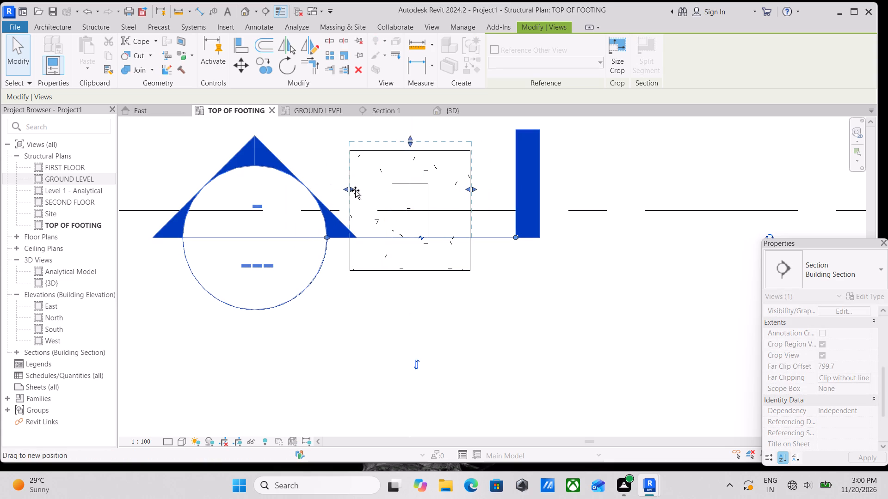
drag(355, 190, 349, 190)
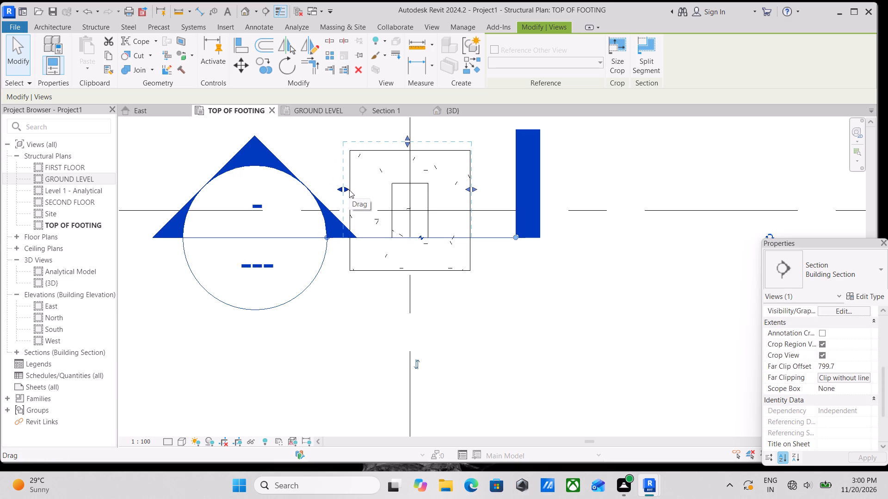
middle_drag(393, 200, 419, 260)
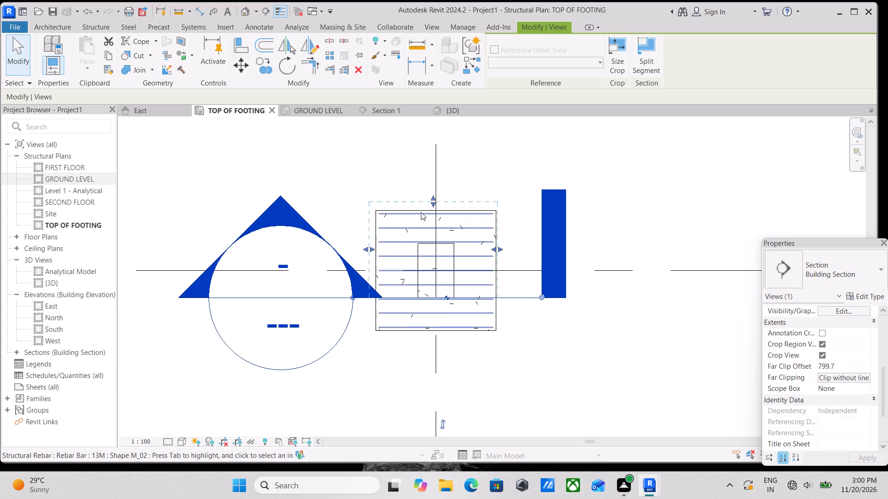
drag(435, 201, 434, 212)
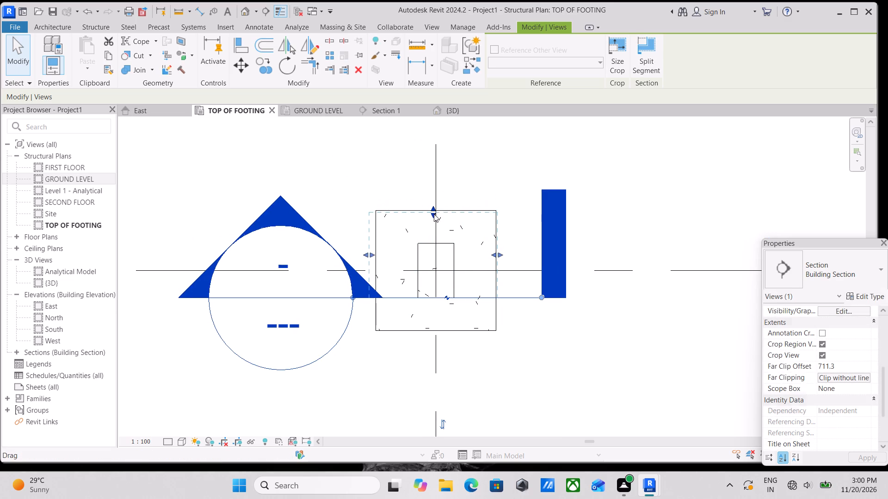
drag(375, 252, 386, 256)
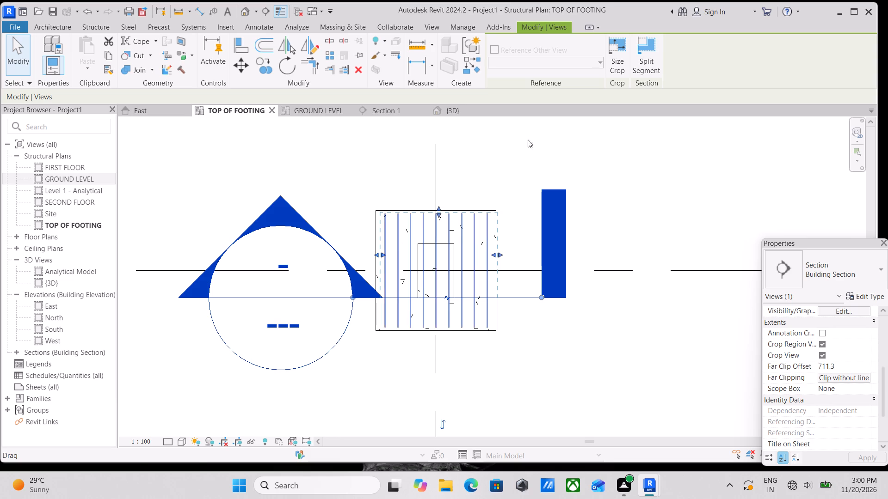
Nudge Section 1's cut line slightly farther upward into the corner footing's column.
scroll(445, 298, up, 2)
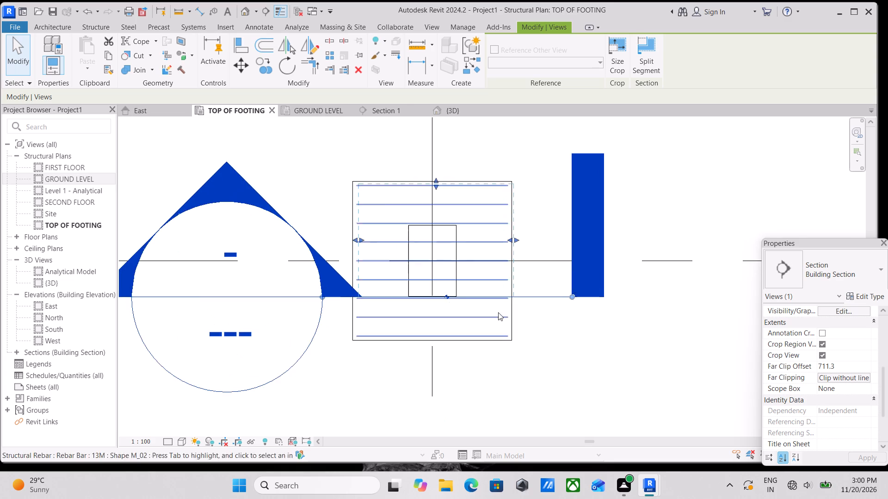
click(549, 300)
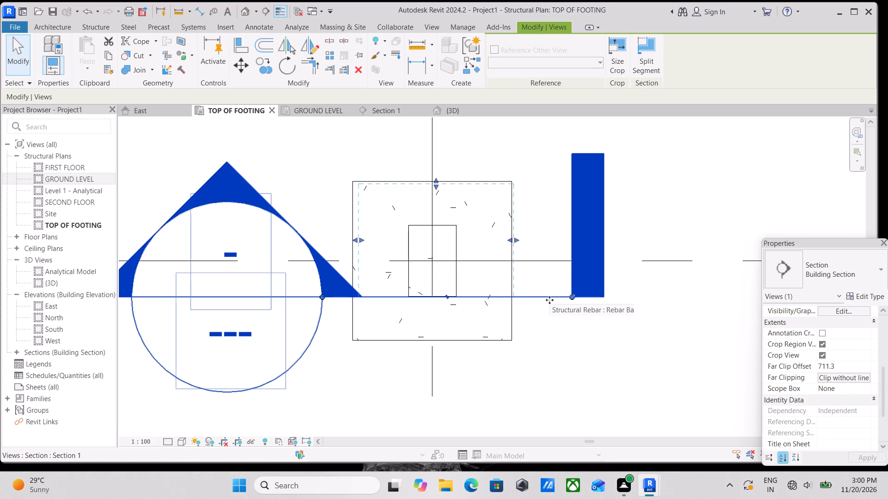
key(Up)
key(Up)
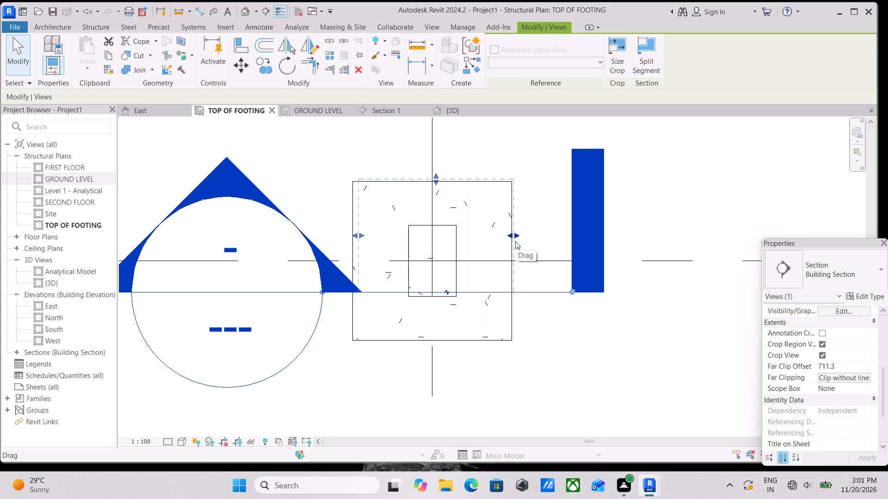
Tighten Section 1's crop sides around the 300 x 450mm column and shorten its far clip offset to about 400 mm.
scroll(512, 223, up, 1)
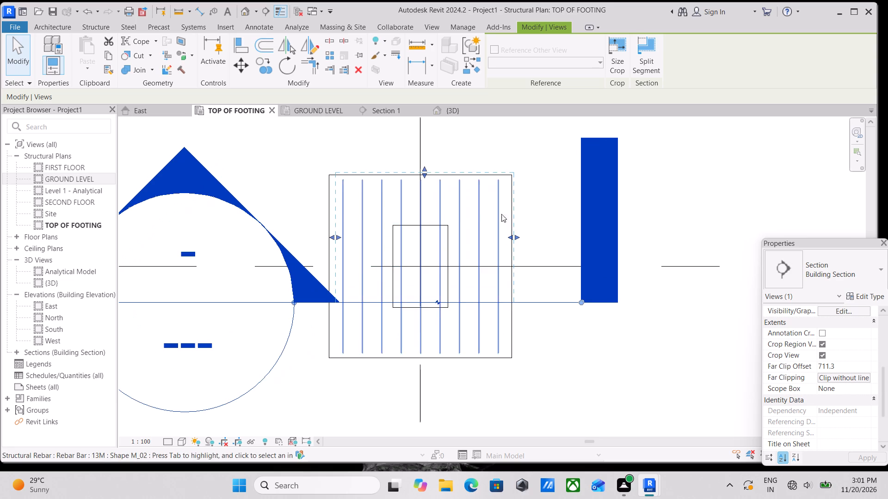
drag(335, 237, 389, 254)
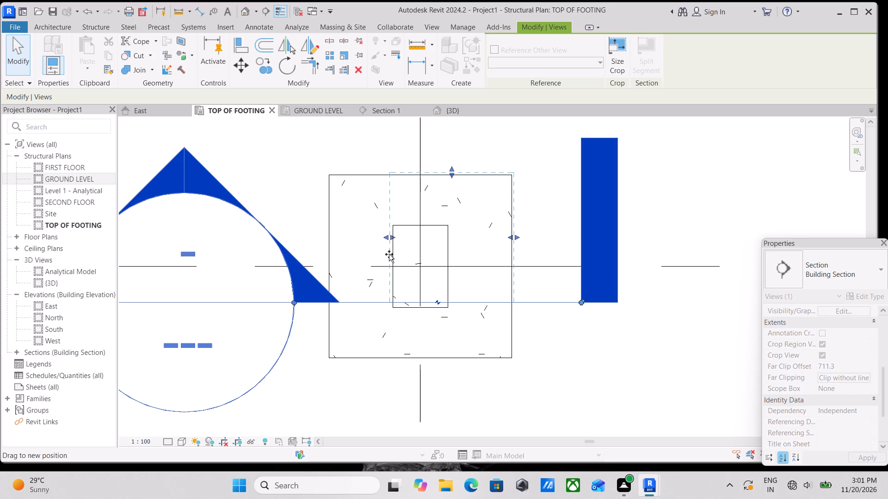
drag(389, 254, 384, 254)
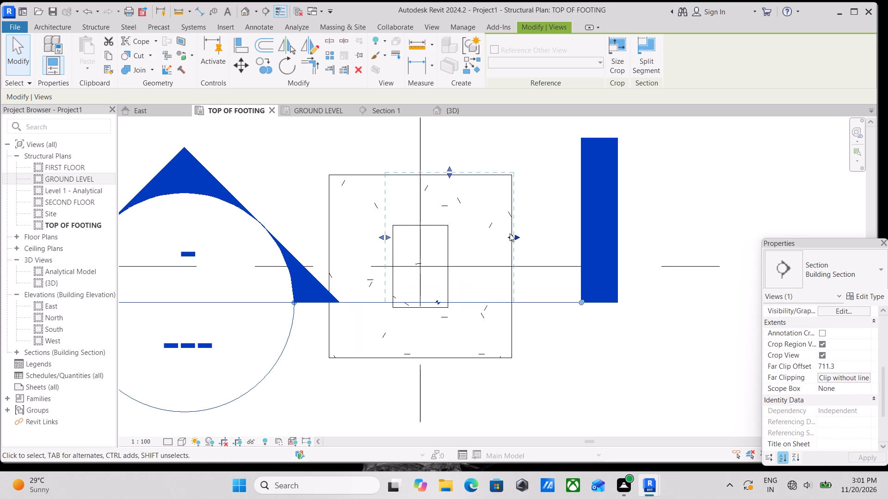
drag(511, 236, 449, 247)
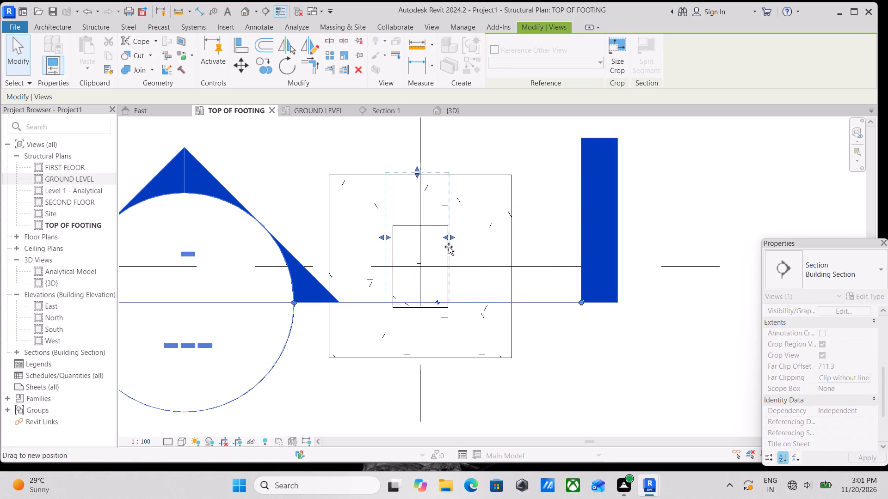
drag(449, 247, 451, 248)
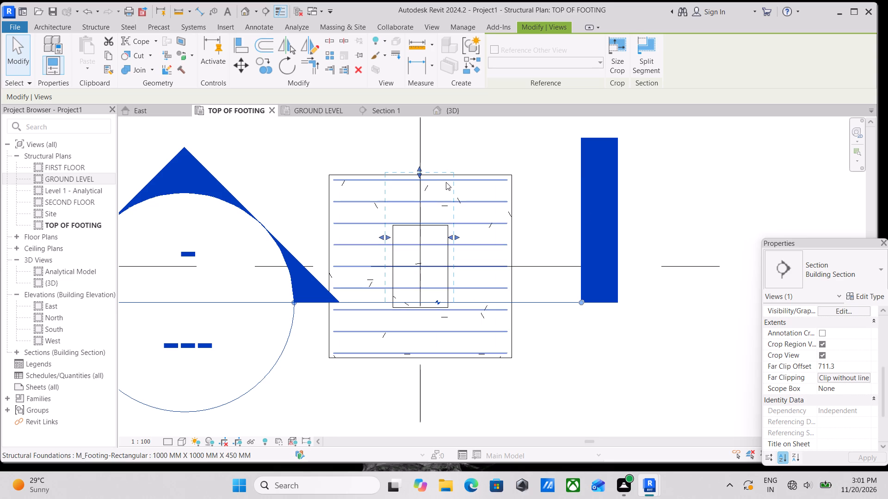
drag(422, 173, 432, 230)
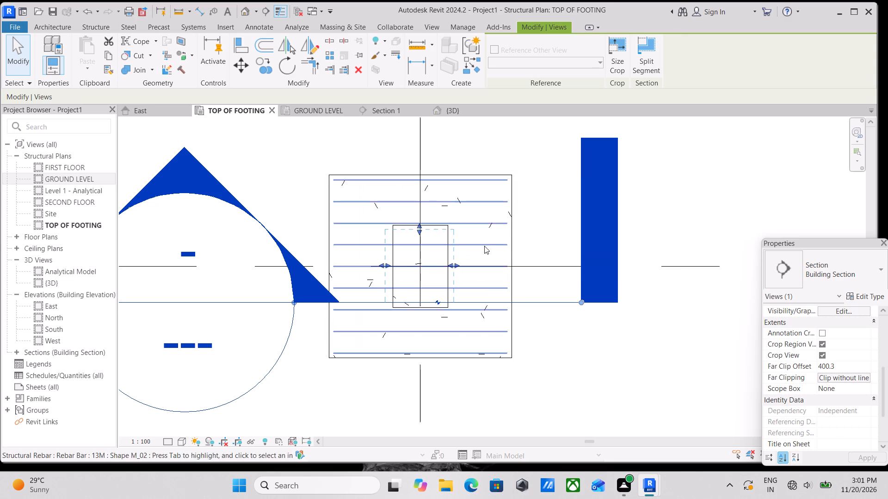
scroll(377, 286, up, 1)
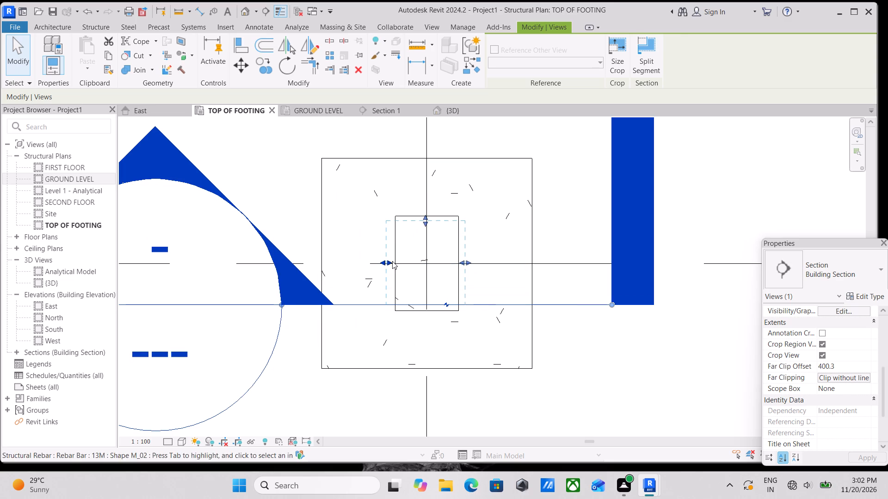
drag(393, 263, 400, 265)
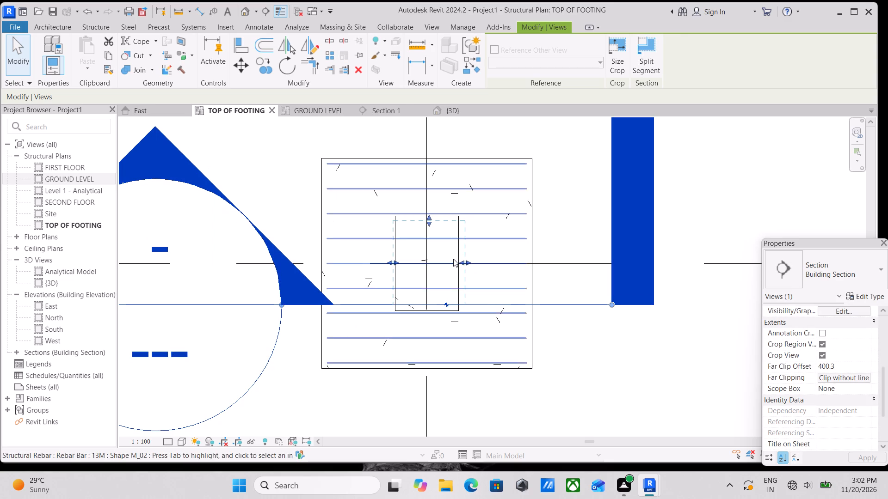
drag(463, 262, 453, 262)
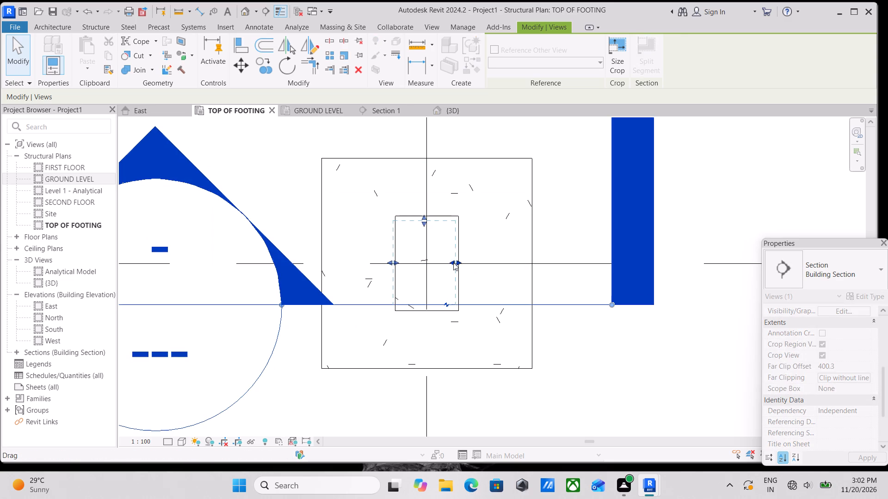
drag(395, 255, 400, 257)
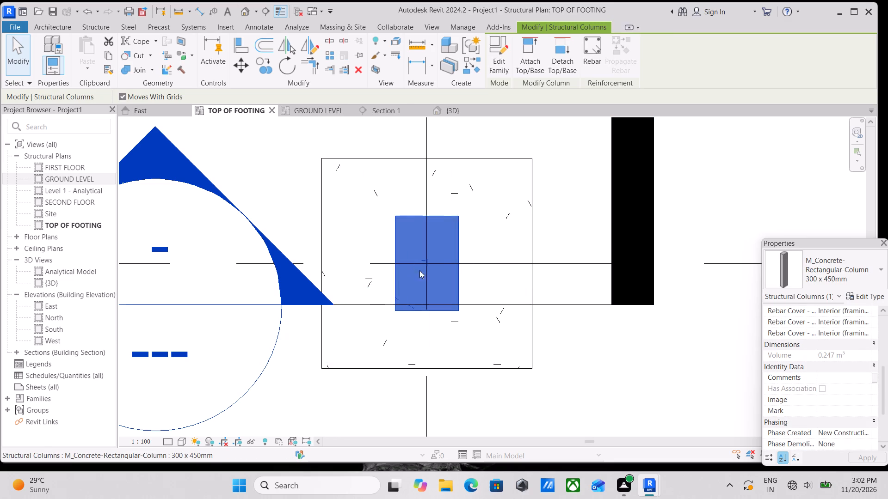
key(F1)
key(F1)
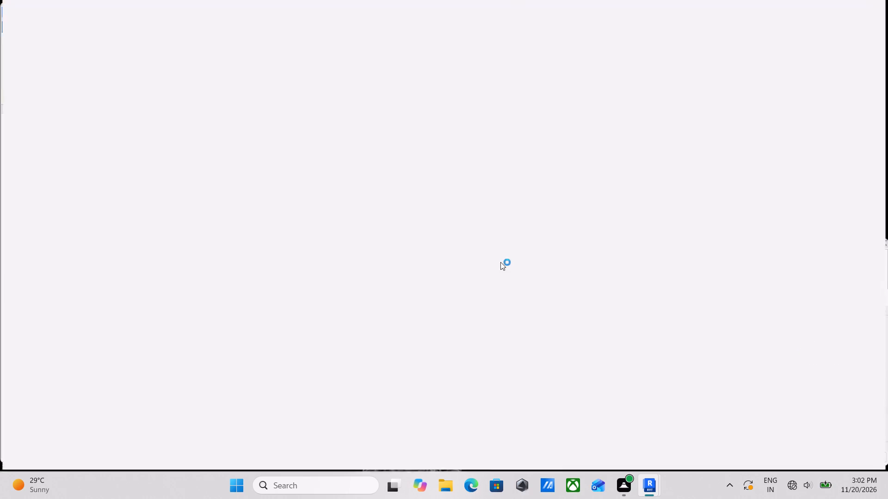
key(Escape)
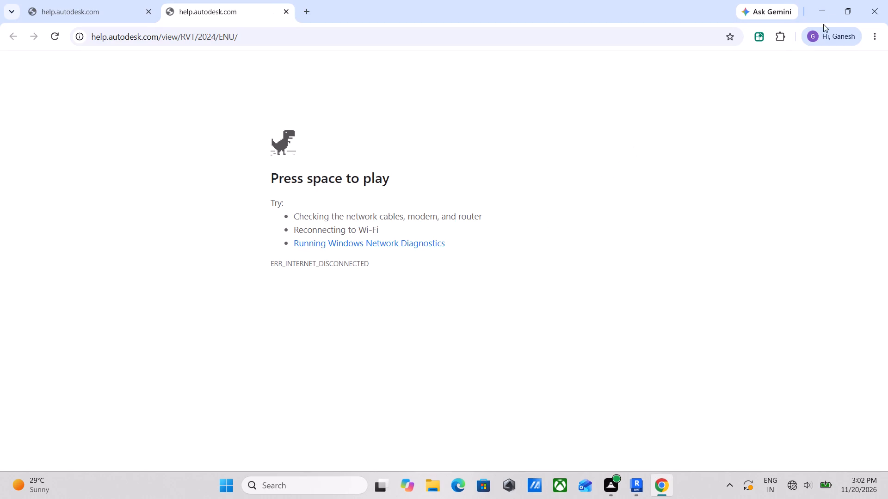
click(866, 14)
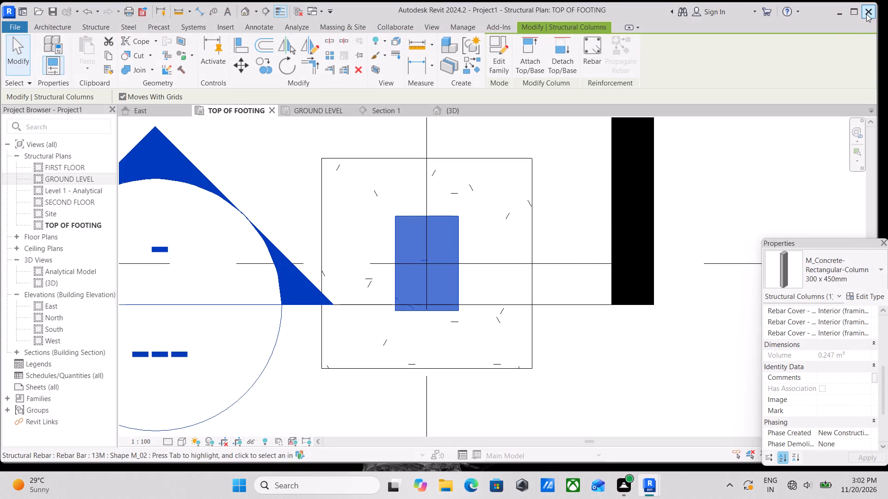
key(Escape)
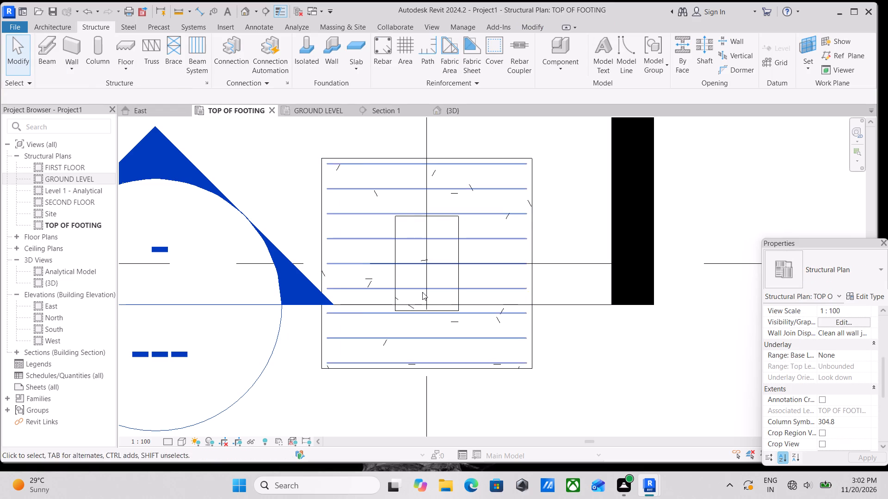
Widen Section 1's crop slightly past both column sides and extend its far clip offset to about 420 mm.
click(210, 193)
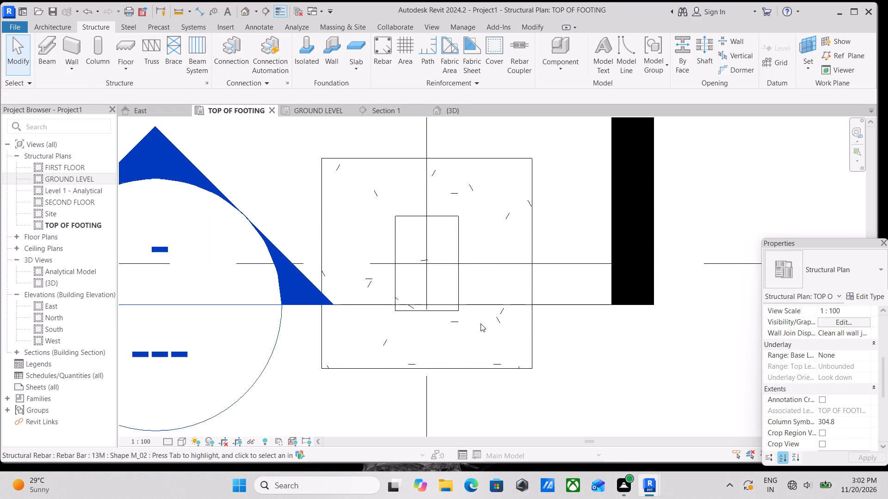
click(581, 309)
drag(460, 264, 470, 265)
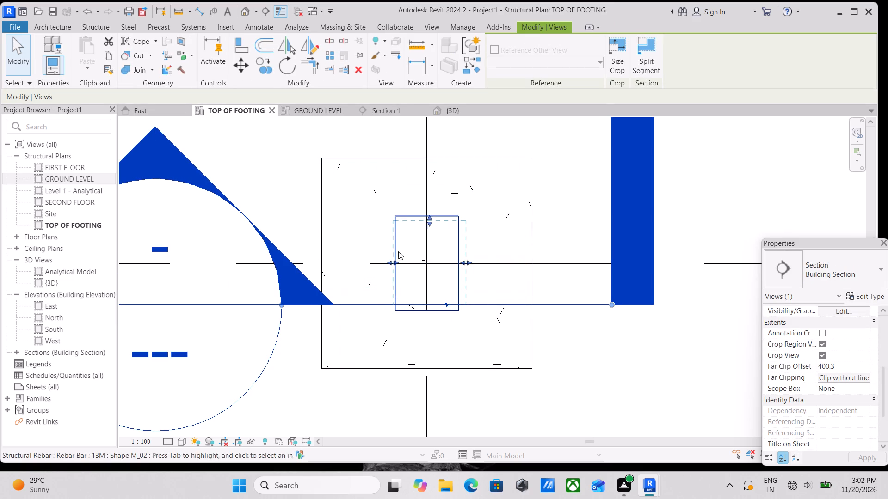
click(401, 261)
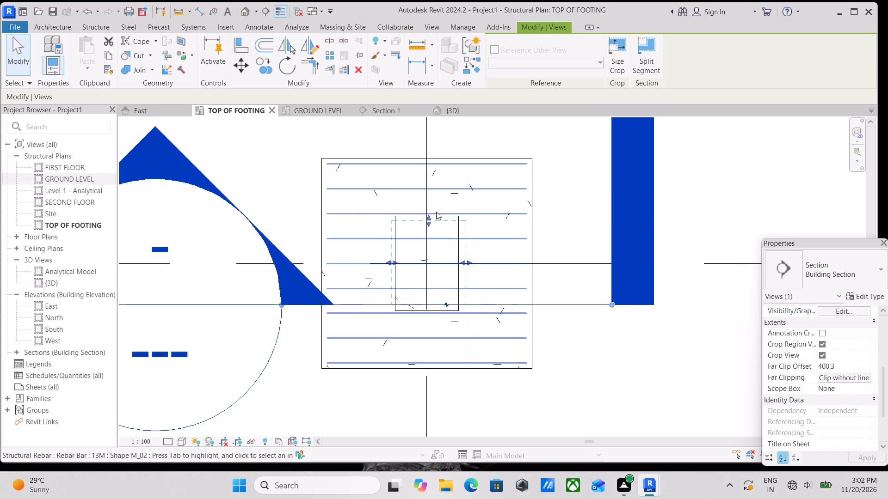
drag(432, 218, 432, 213)
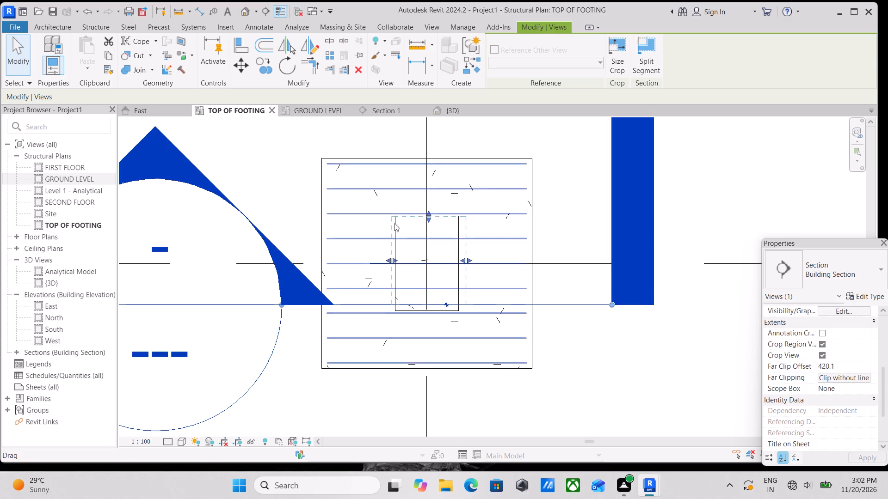
Open the Section 1 view from its section mark to check the cropped column and footing.
scroll(332, 226, down, 1)
middle_drag(511, 207, 629, 176)
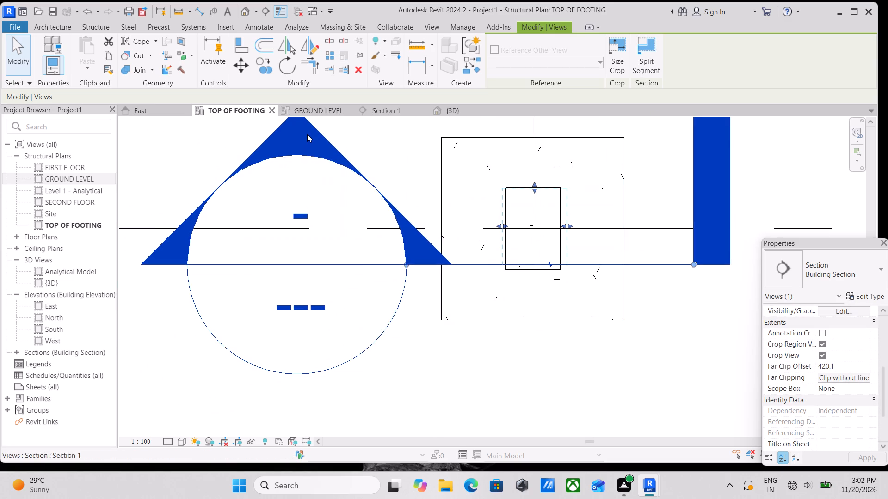
right_click(307, 134)
click(373, 204)
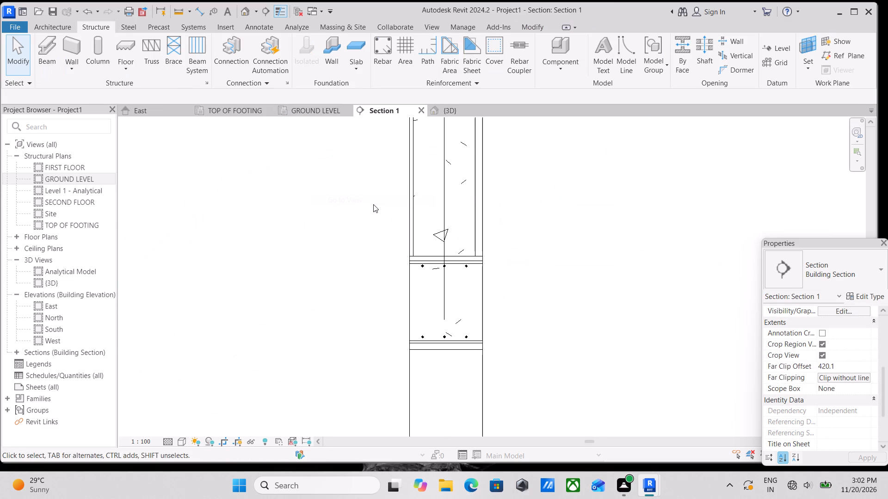
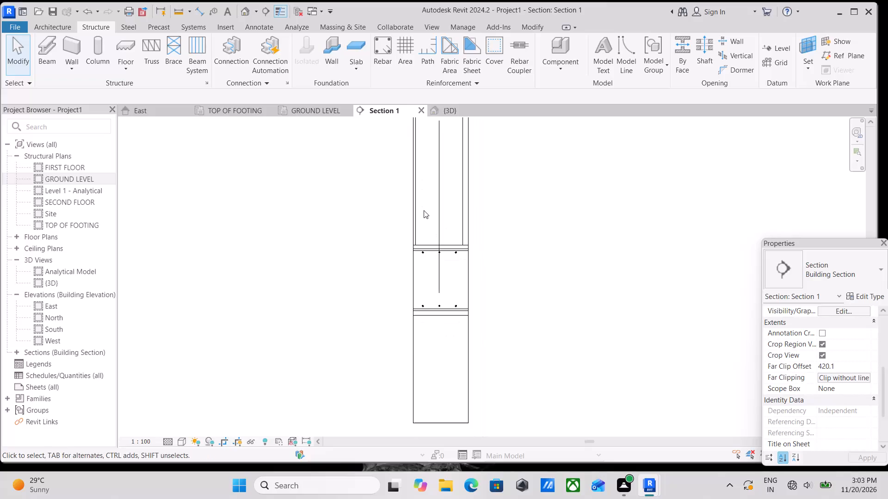
Widen both sides of the Section 1 crop region so it extends clear of the 300 x 450mm column's faces.
scroll(425, 208, down, 1)
middle_drag(425, 211, 470, 320)
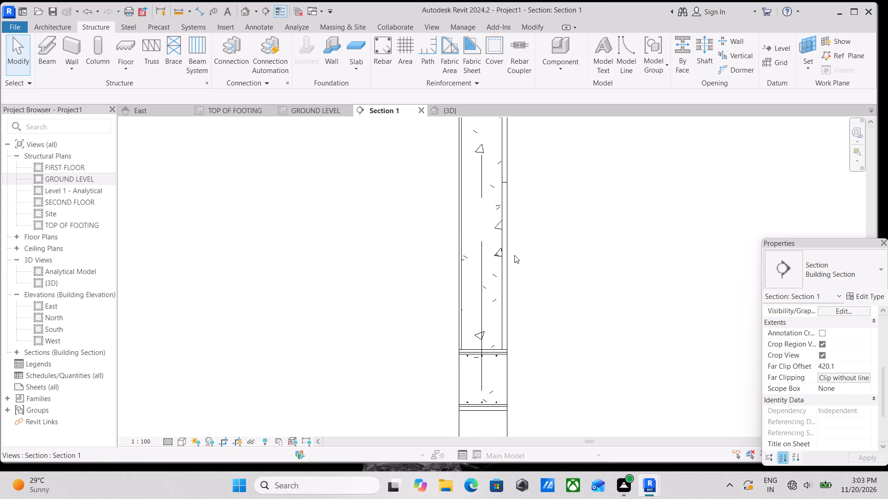
scroll(514, 255, down, 2)
click(506, 208)
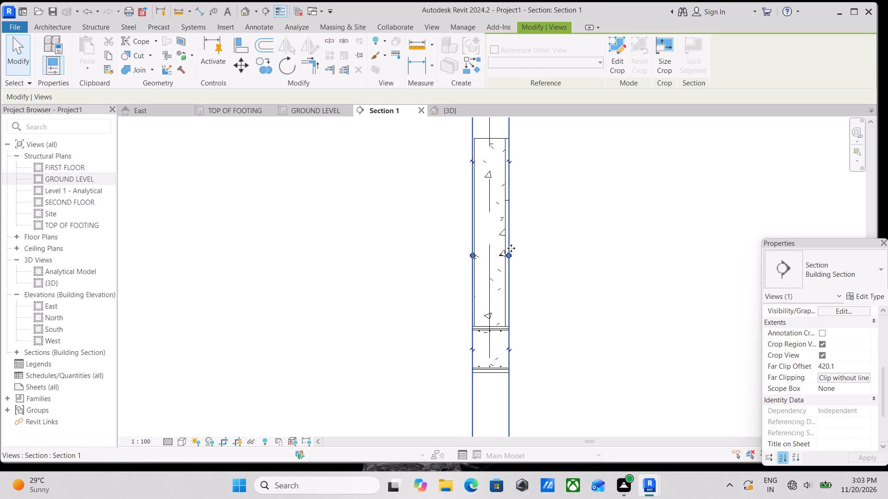
drag(509, 254, 520, 259)
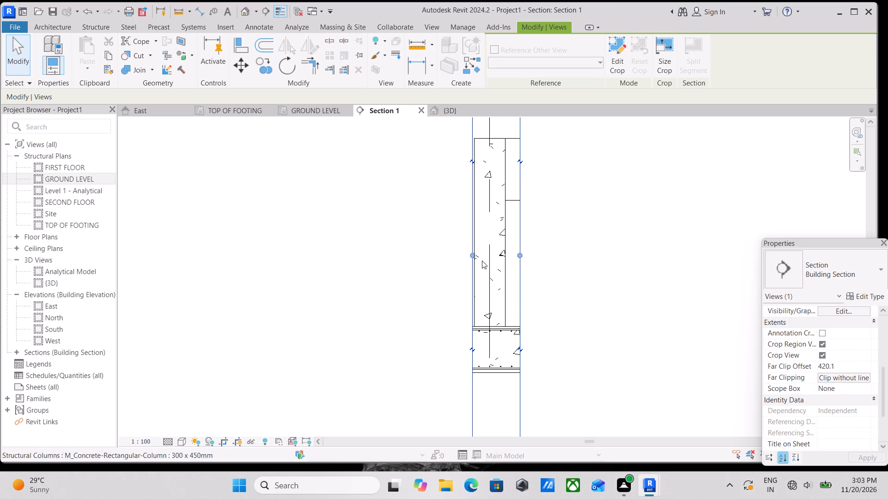
drag(471, 256, 459, 256)
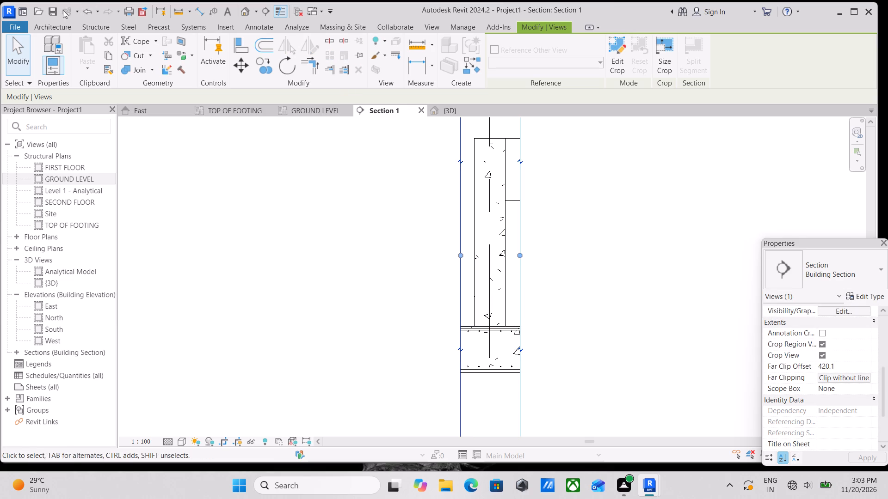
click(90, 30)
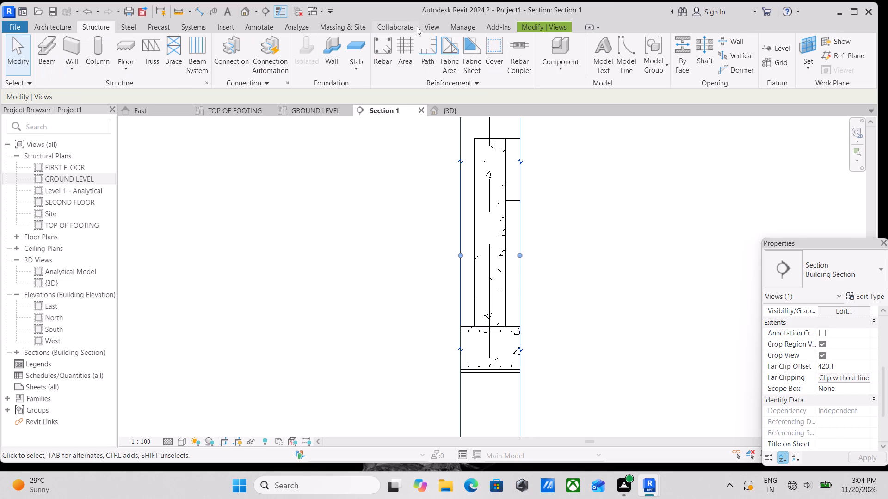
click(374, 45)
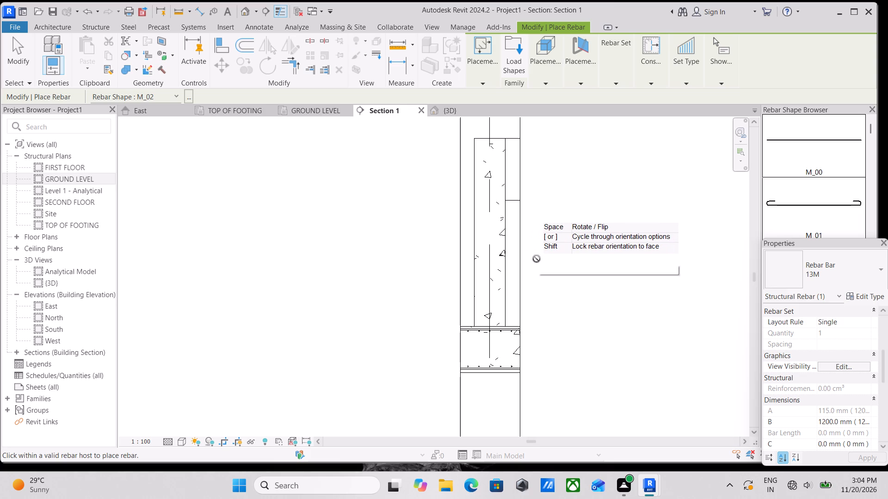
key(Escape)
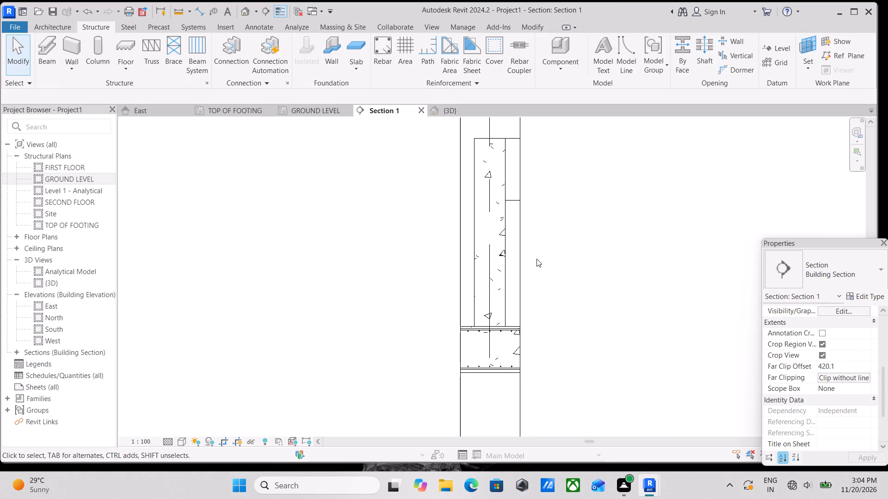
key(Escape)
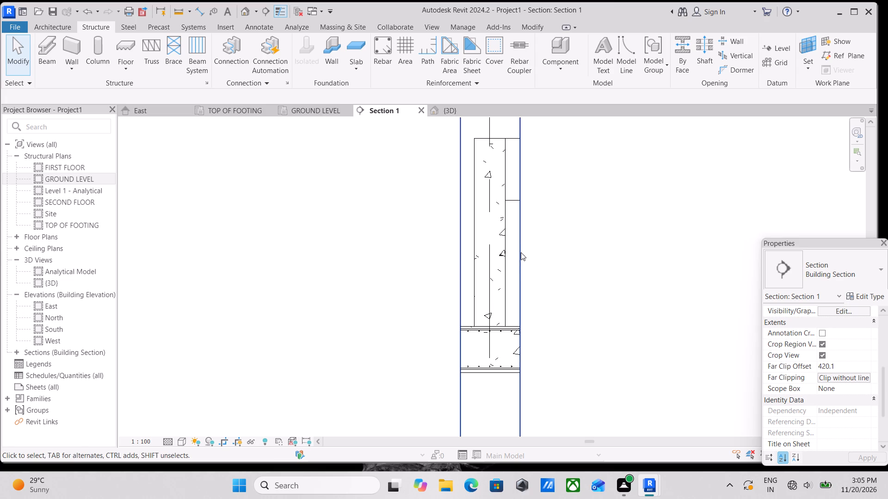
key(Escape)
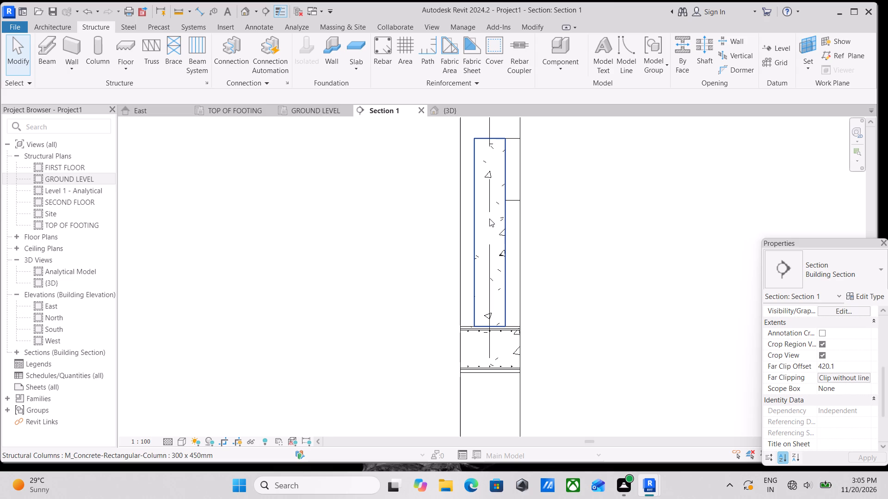
Start the Rebar command in Section 1 to place reinforcement in the 300 x 450mm column.
scroll(454, 223, up, 1)
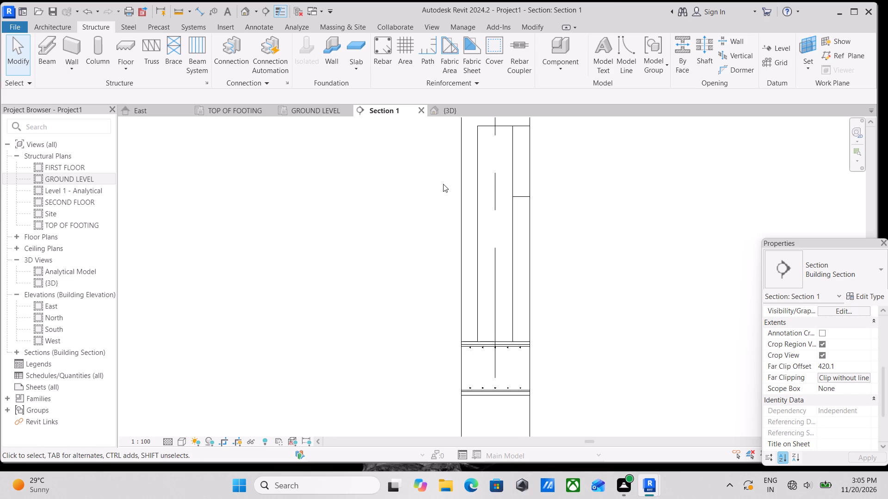
click(387, 48)
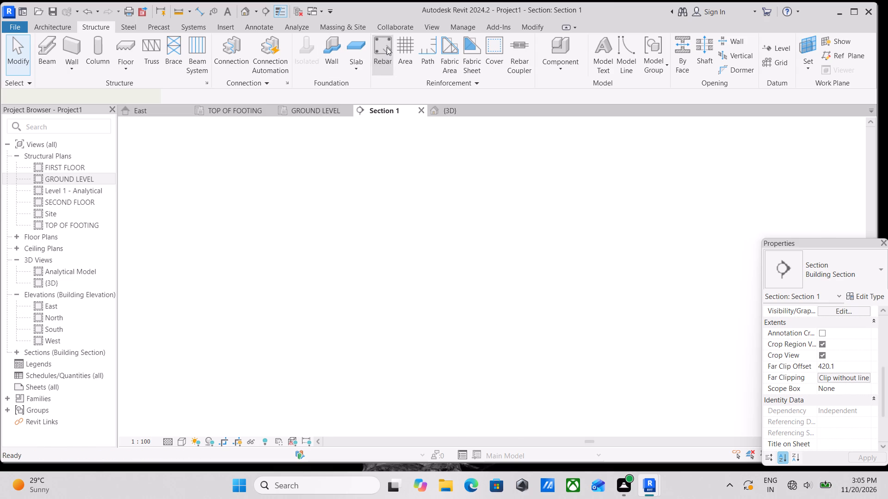
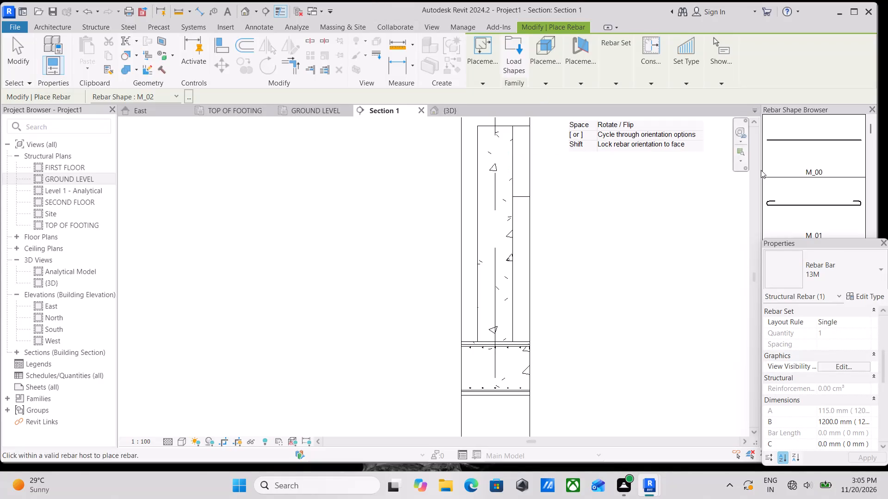
Look through the available rebar shapes for one to place in the 300 x 450mm column.
scroll(806, 181, down, 3)
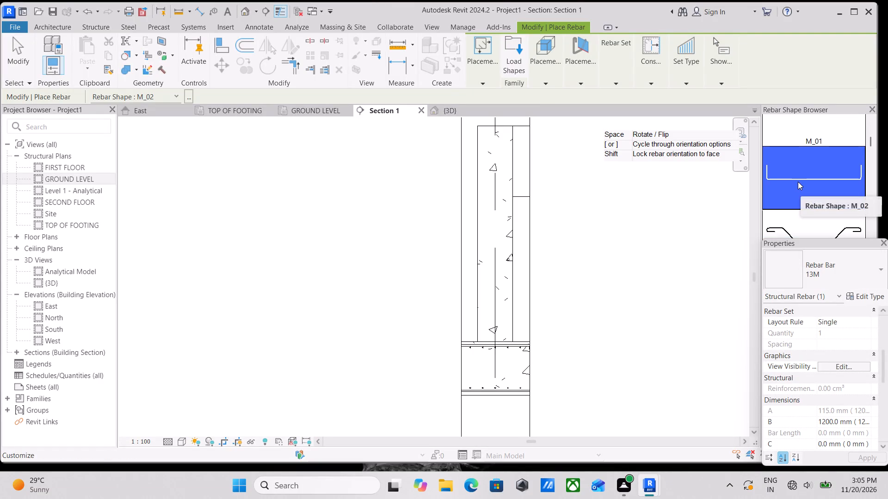
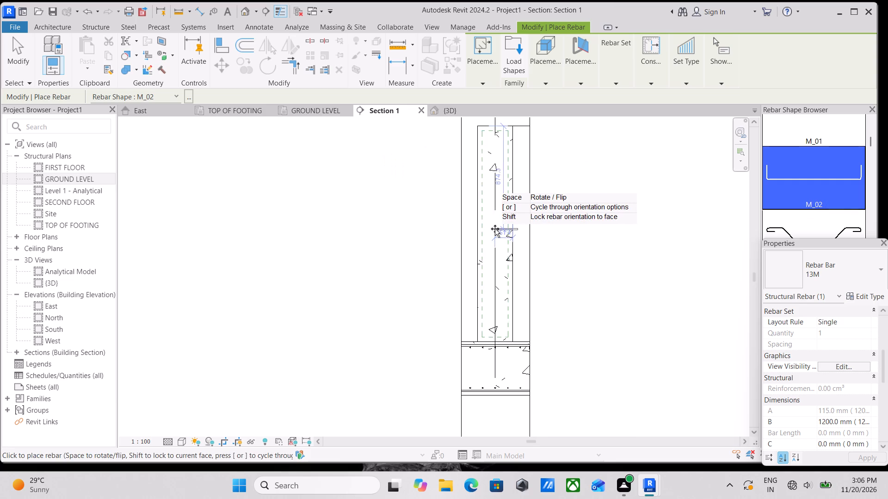
Examine the upper end of the 300 x 450mm column in Section 1 for where the M_02 bar could be placed.
scroll(501, 211, up, 6)
middle_drag(503, 224, 505, 383)
middle_drag(505, 383, 506, 392)
middle_click(506, 392)
middle_click(506, 392)
middle_click(506, 392)
middle_click(506, 392)
middle_click(506, 392)
middle_click(506, 392)
middle_click(506, 392)
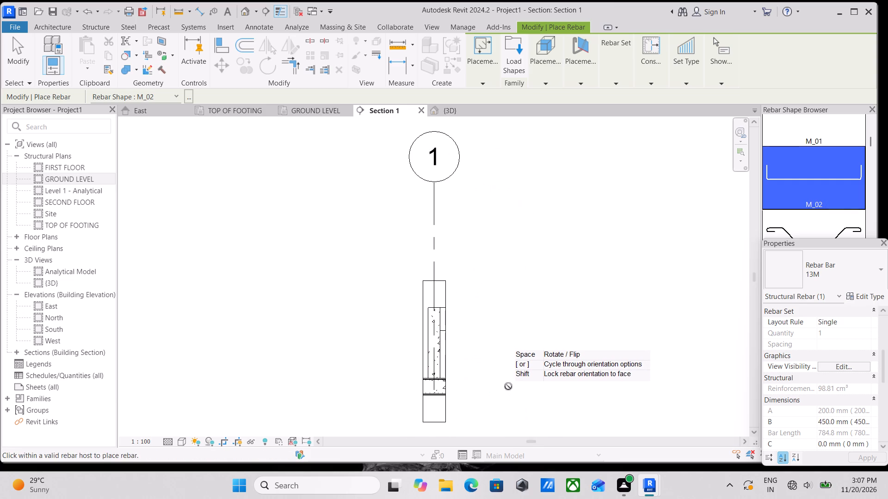
scroll(487, 362, up, 1)
scroll(425, 322, up, 8)
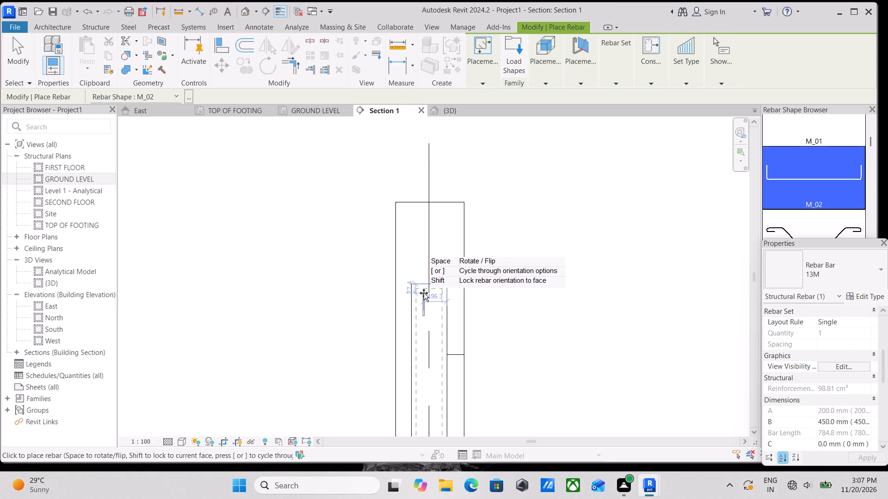
scroll(424, 293, up, 3)
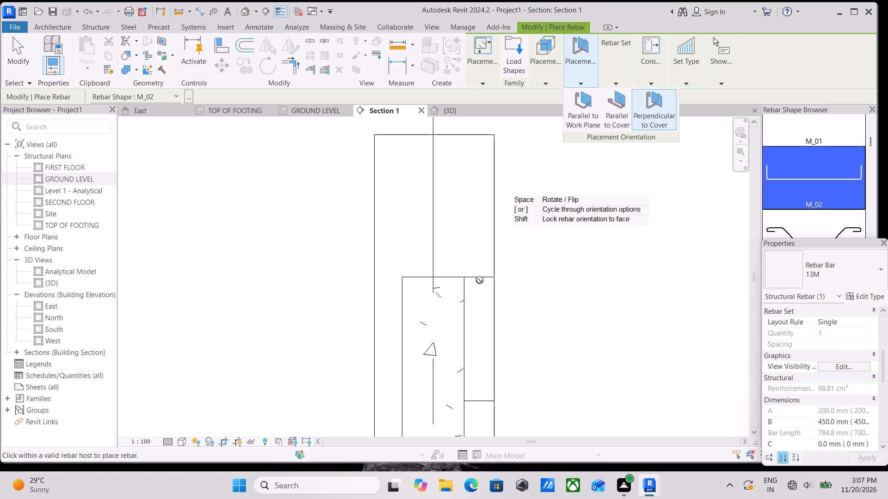
scroll(409, 299, up, 2)
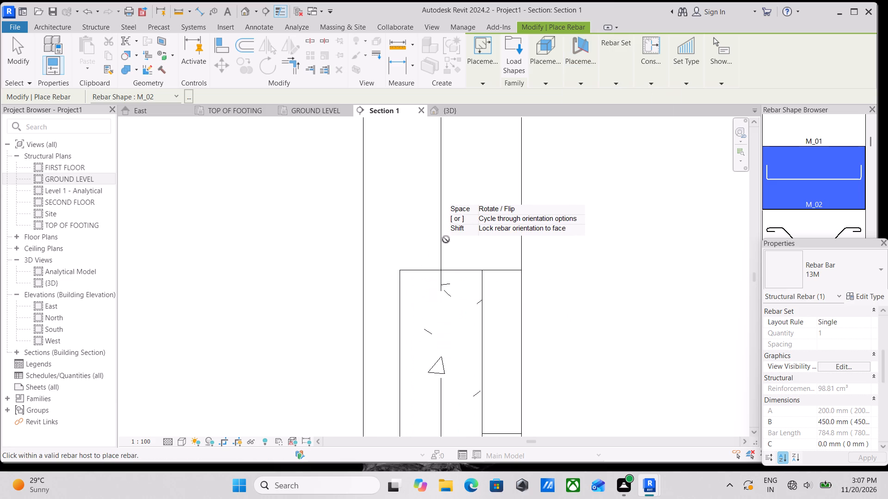
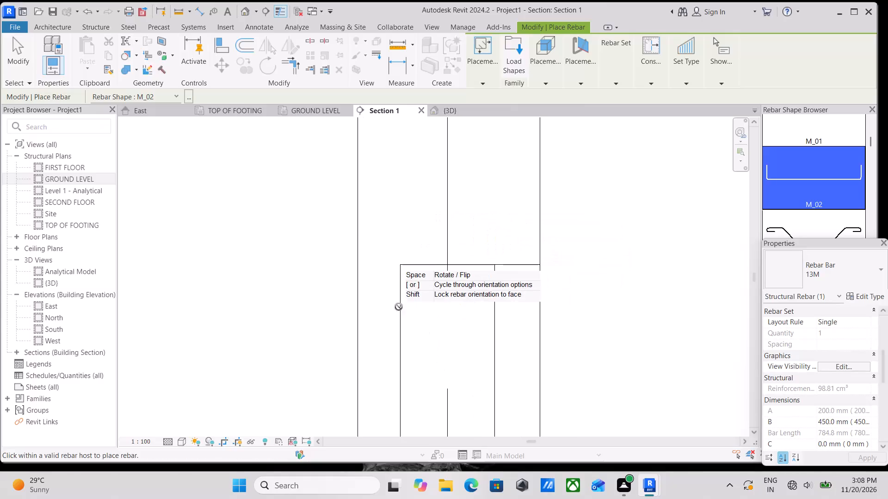
Place a 13M stirrup/tie of shape M_T1 across the 300 x 450mm column near its upper end in Section 1.
scroll(420, 313, down, 2)
middle_drag(420, 313, 412, 290)
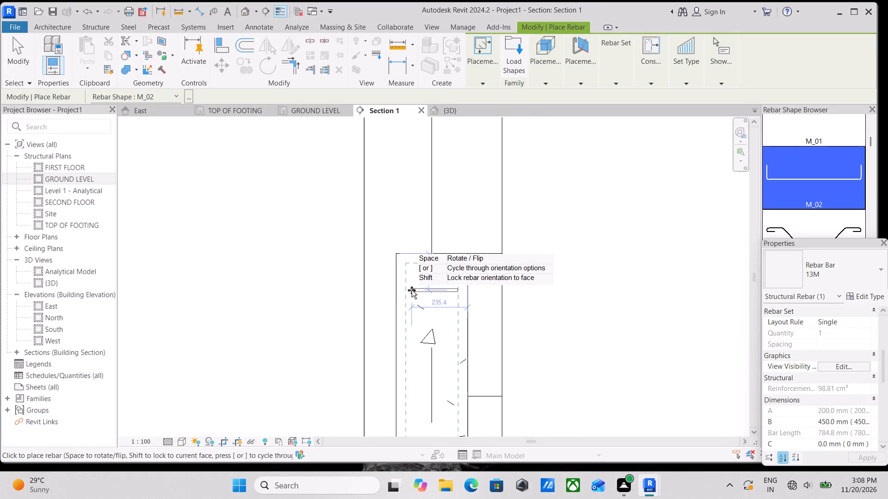
scroll(415, 290, up, 8)
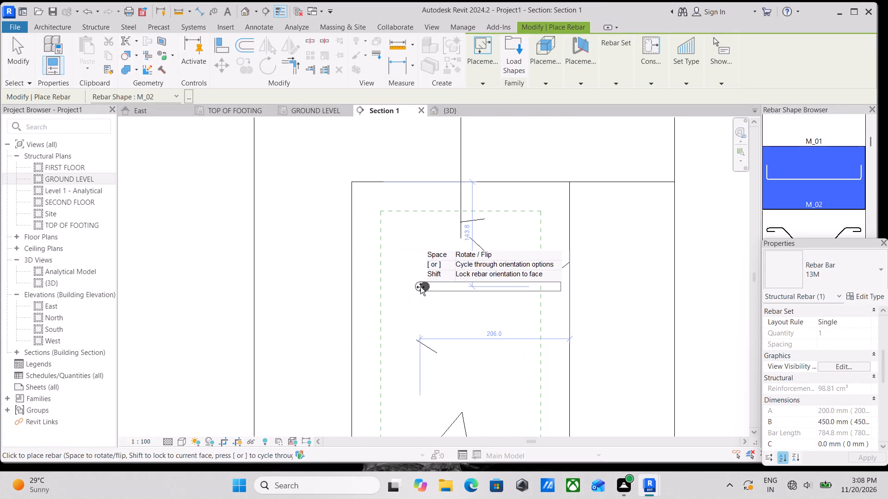
scroll(785, 191, down, 14)
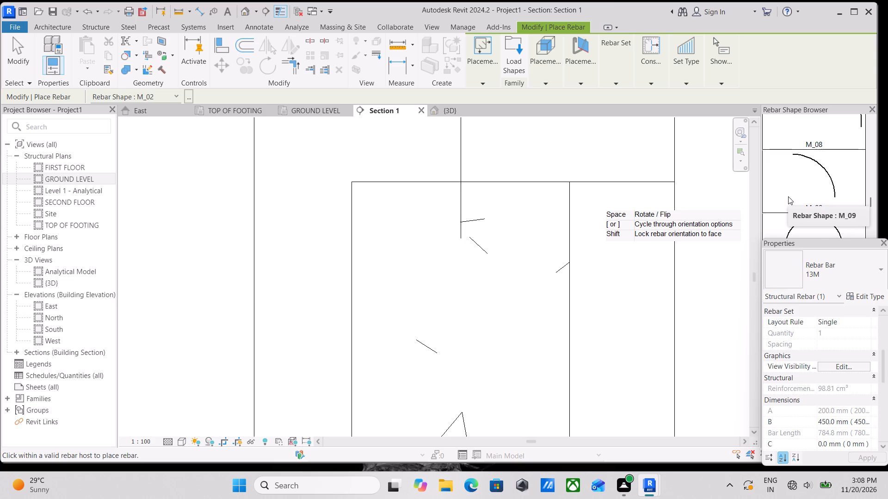
scroll(788, 196, down, 3)
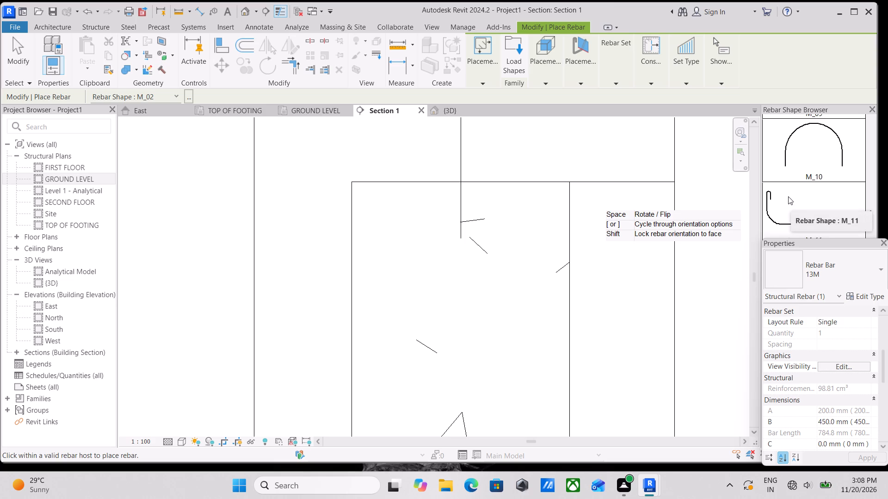
scroll(788, 197, down, 15)
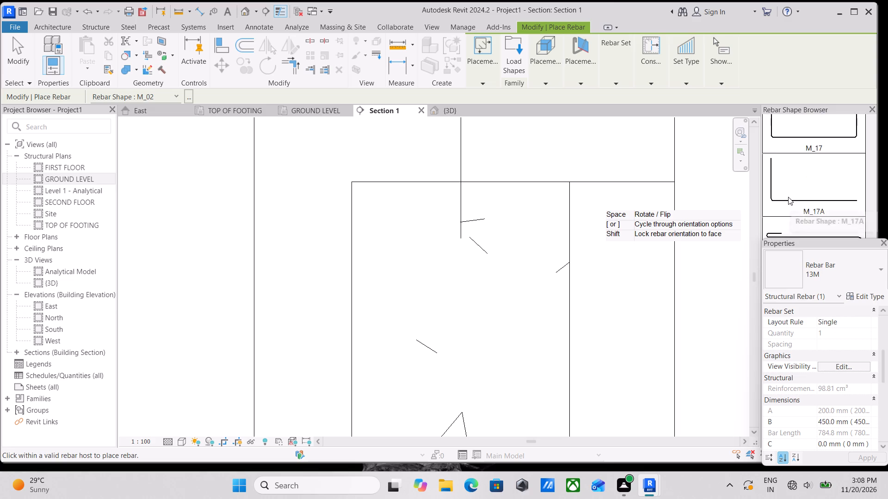
scroll(788, 197, down, 8)
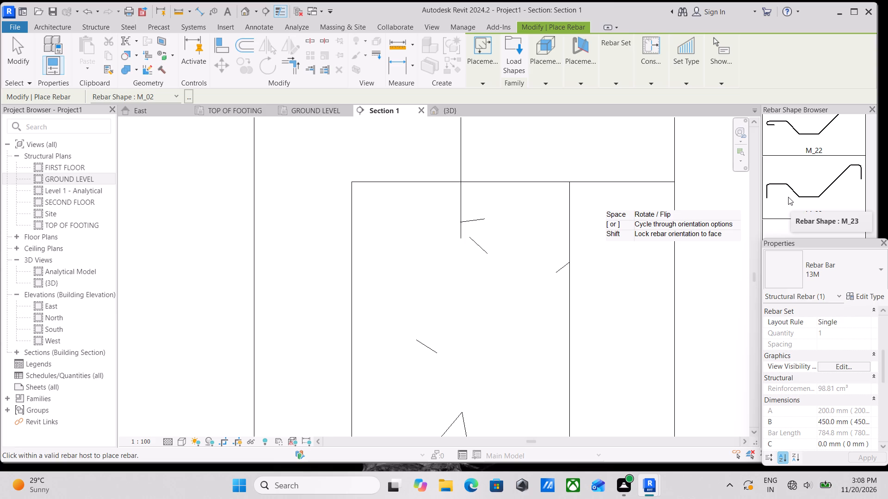
scroll(805, 193, down, 1)
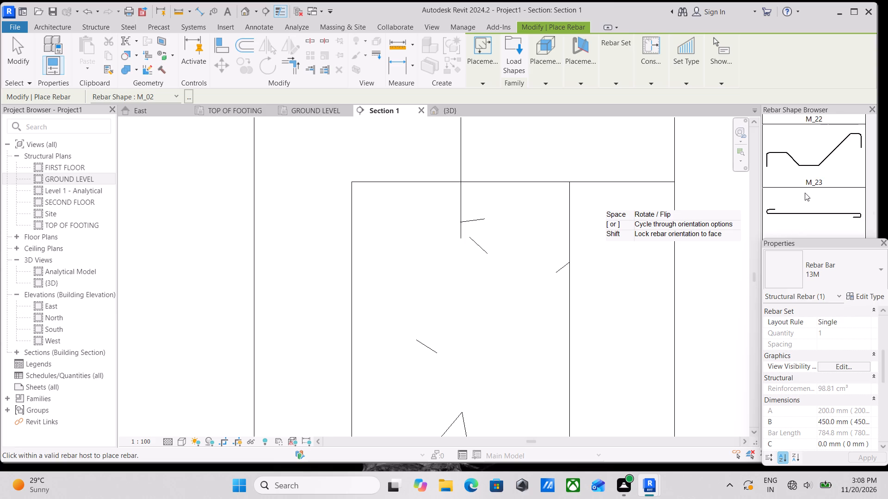
scroll(805, 193, up, 2)
scroll(805, 193, down, 12)
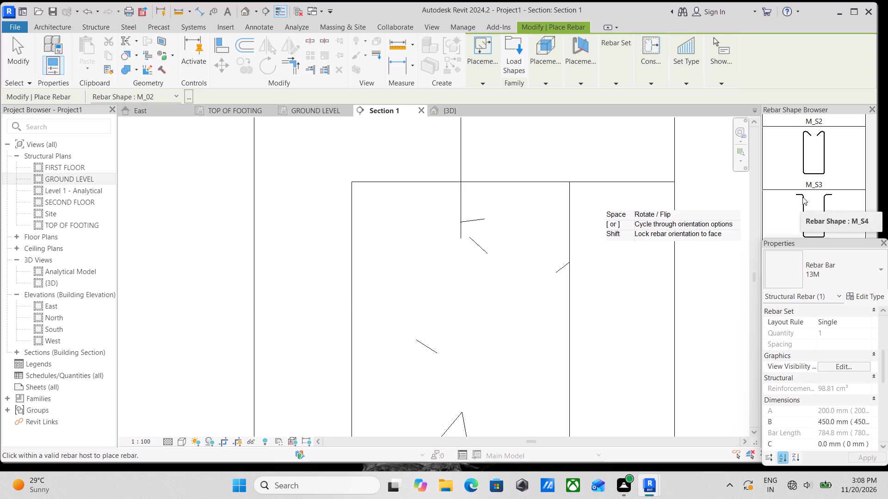
scroll(801, 202, down, 10)
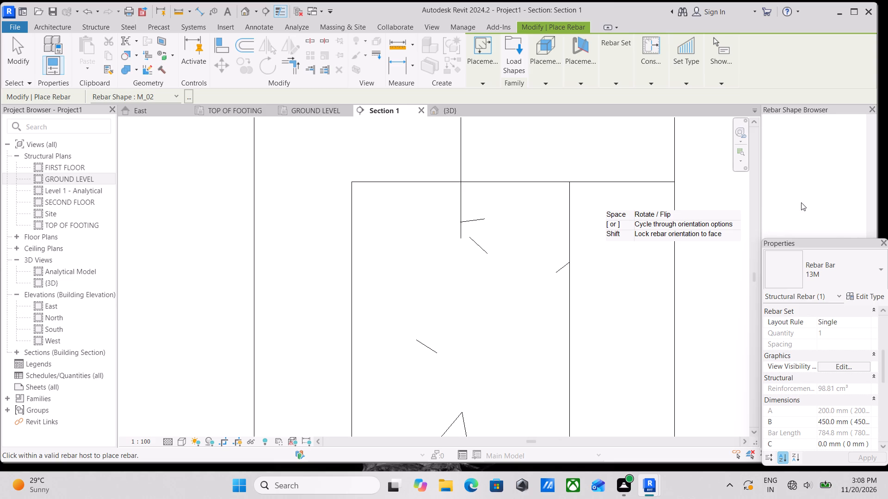
scroll(801, 202, down, 3)
scroll(801, 202, up, 4)
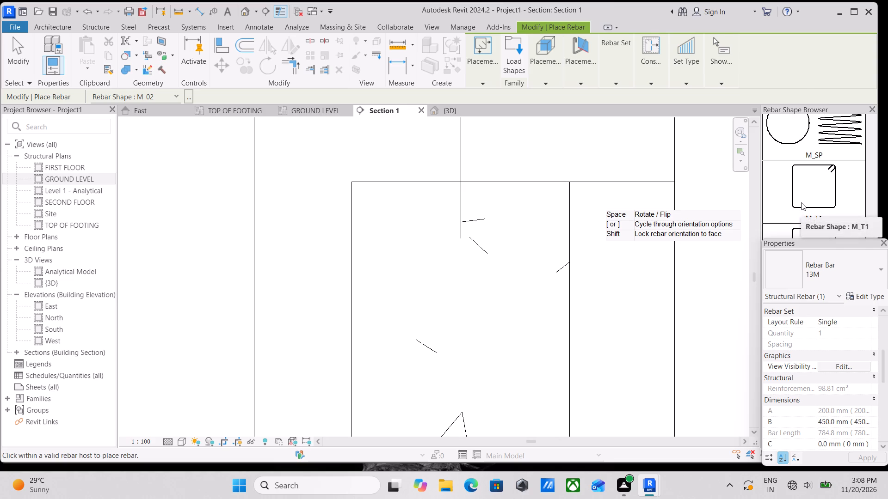
click(801, 202)
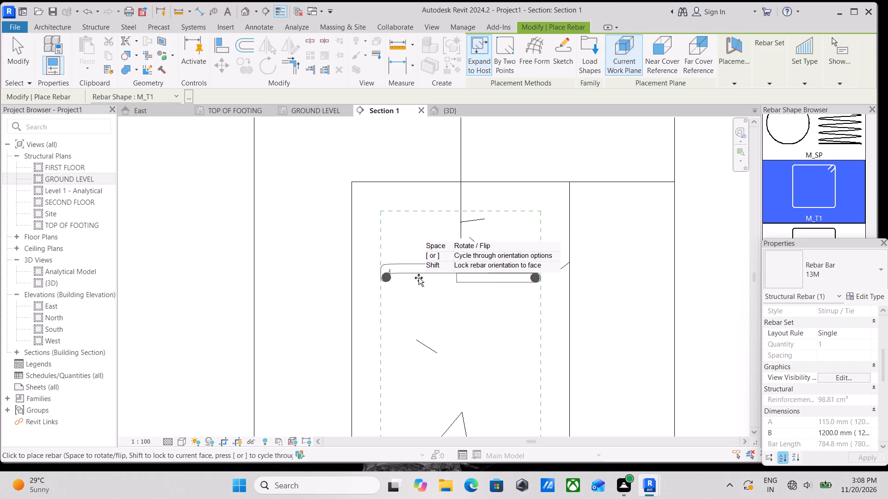
scroll(422, 289, down, 2)
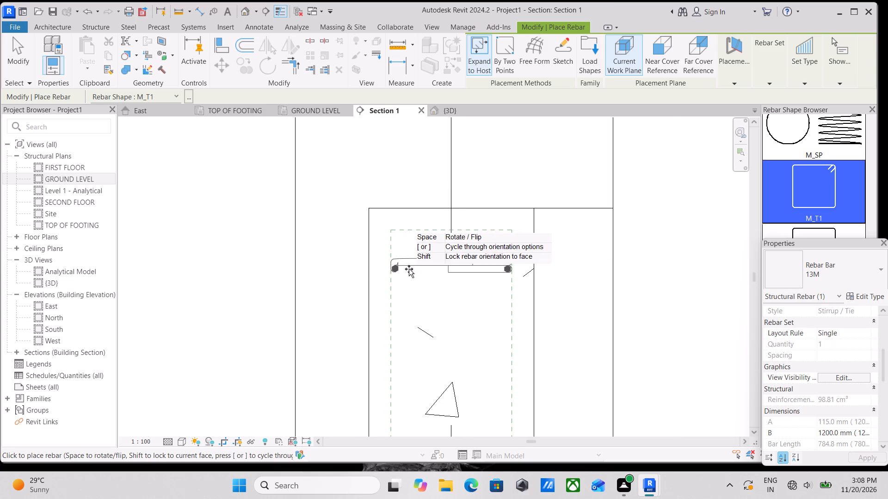
scroll(409, 269, up, 3)
scroll(480, 265, up, 3)
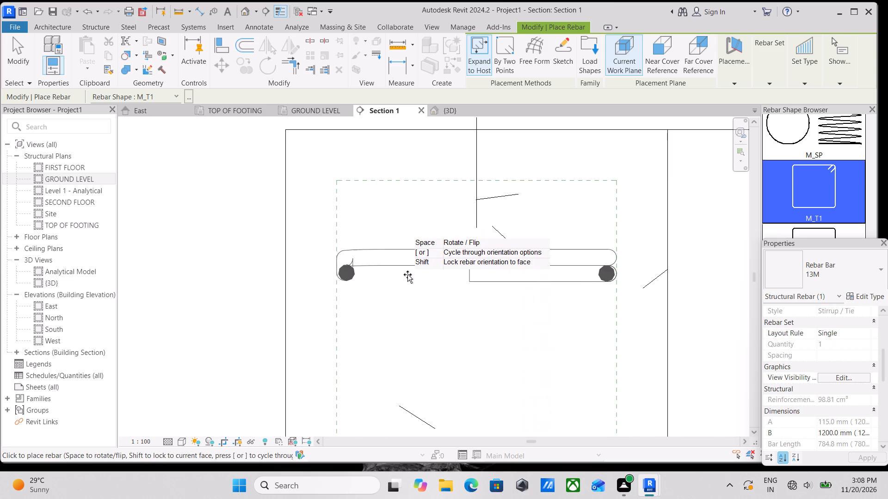
click(407, 274)
key(Escape)
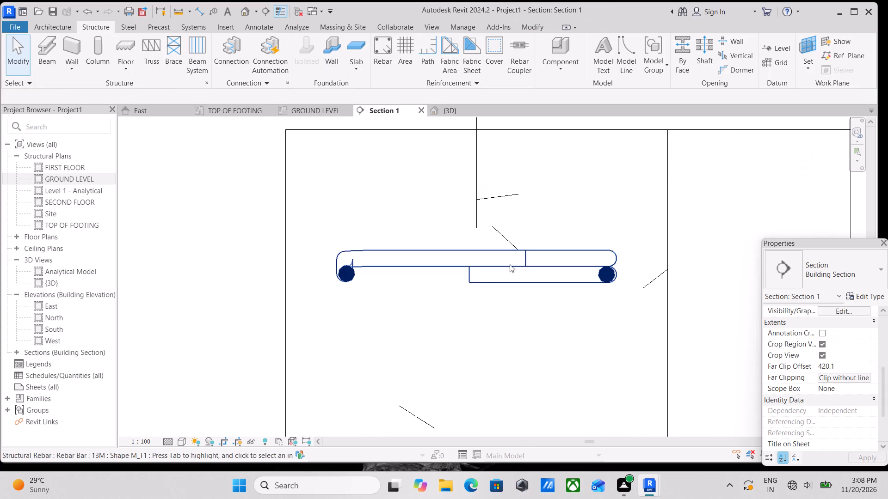
Set the placed M_T1 tie to show unobscured in the {3D} view through its view visibility states.
click(526, 256)
scroll(851, 345, down, 2)
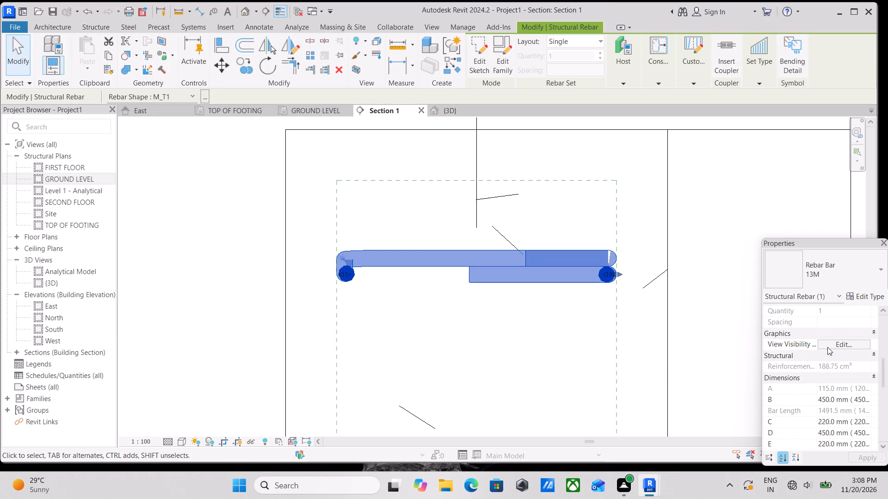
click(829, 347)
click(814, 323)
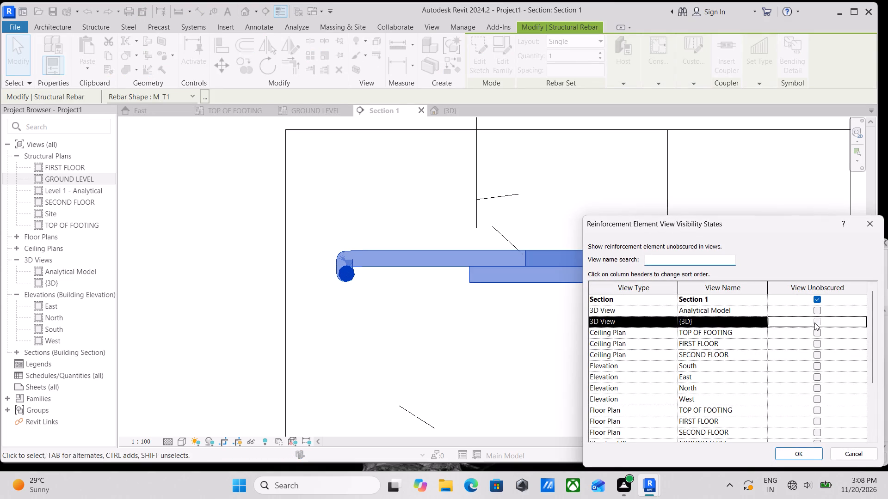
click(800, 452)
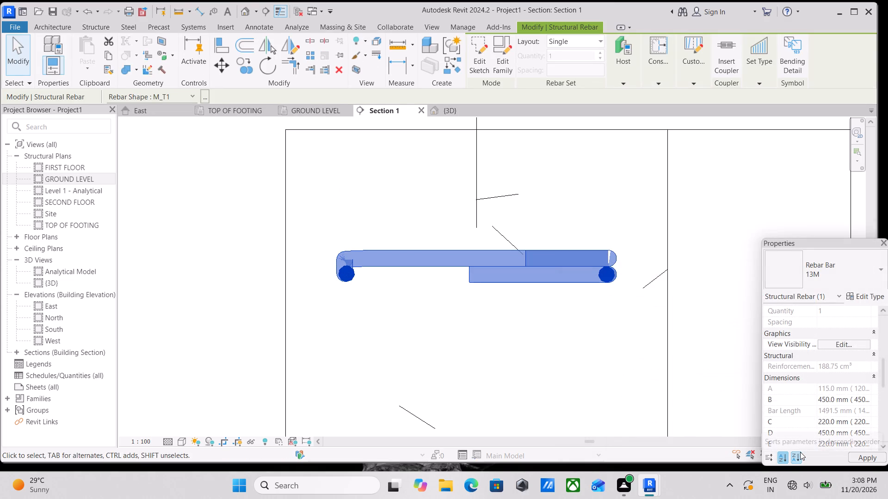
key(Escape)
Open the M_T1 tie's sketch in Structural Plan: GROUND LEVEL, inspect its fit within the column, and finish the sketch.
scroll(554, 274, up, 1)
scroll(555, 272, down, 3)
middle_drag(556, 273, 567, 294)
scroll(590, 260, down, 2)
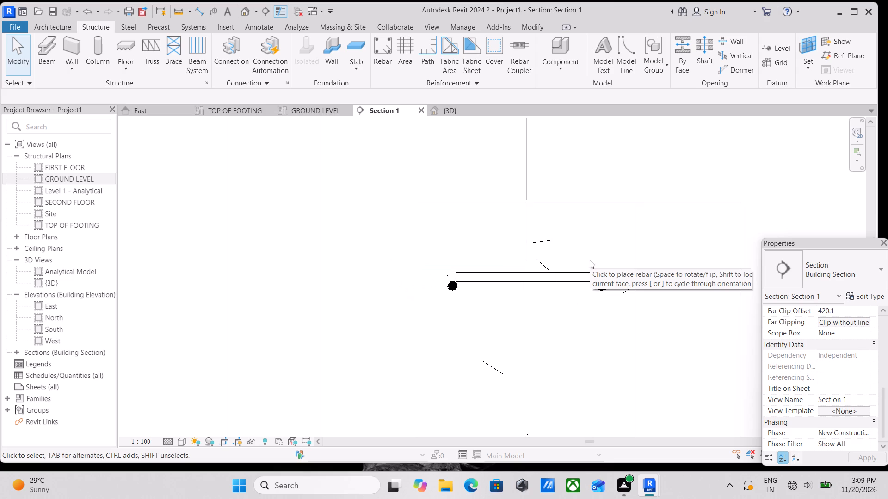
scroll(586, 267, up, 3)
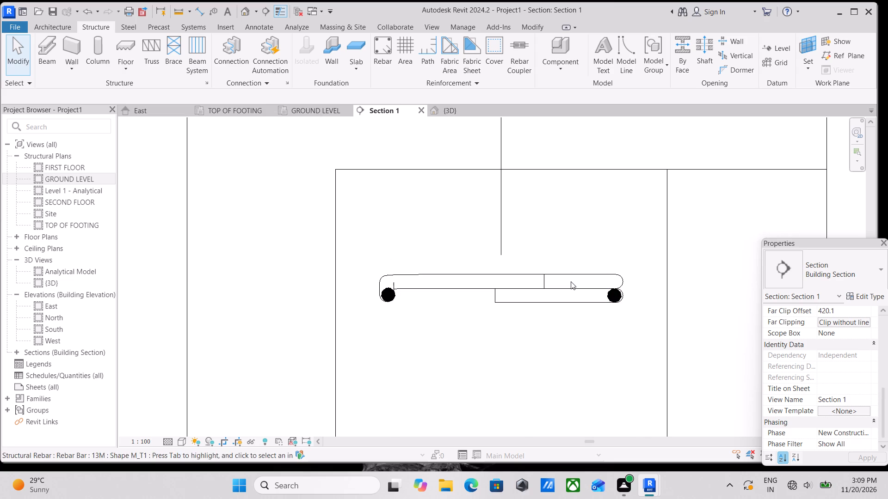
click(585, 284)
double_click(585, 284)
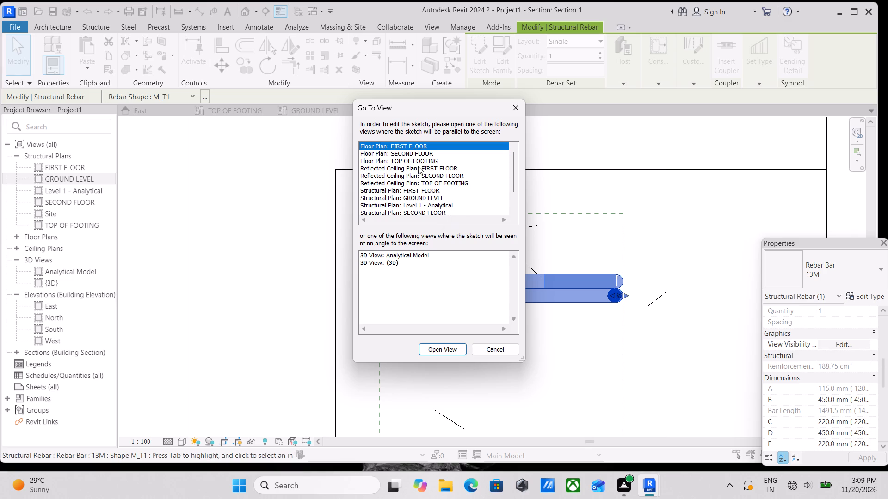
click(426, 197)
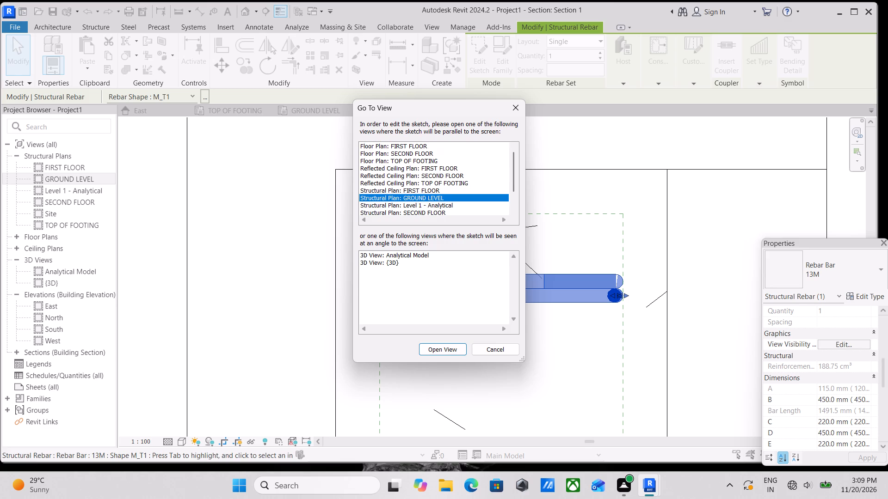
click(454, 354)
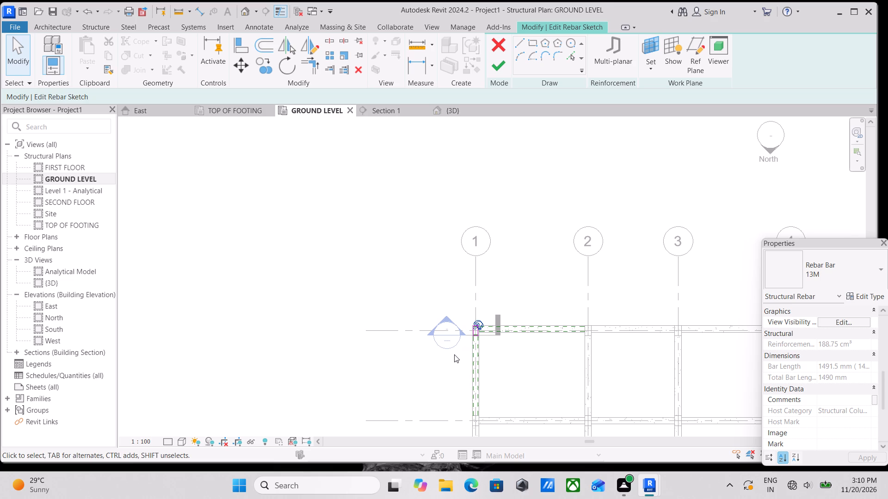
scroll(493, 345, up, 5)
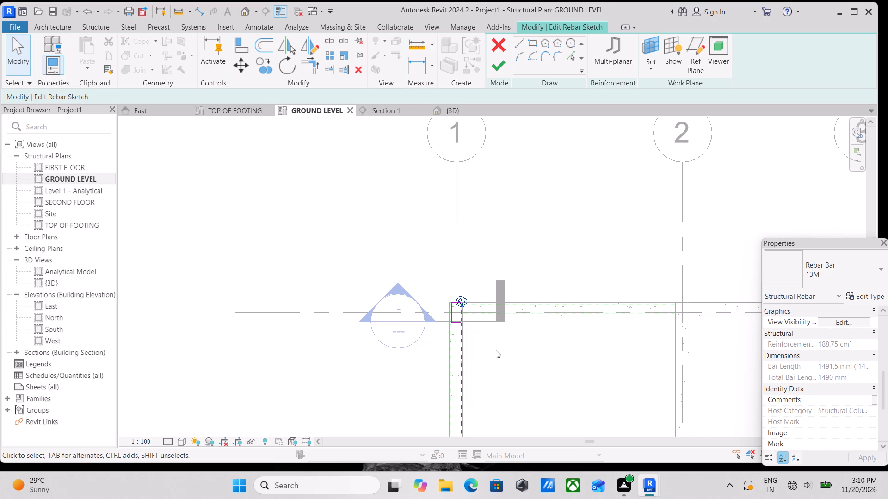
scroll(496, 350, up, 11)
scroll(436, 321, up, 1)
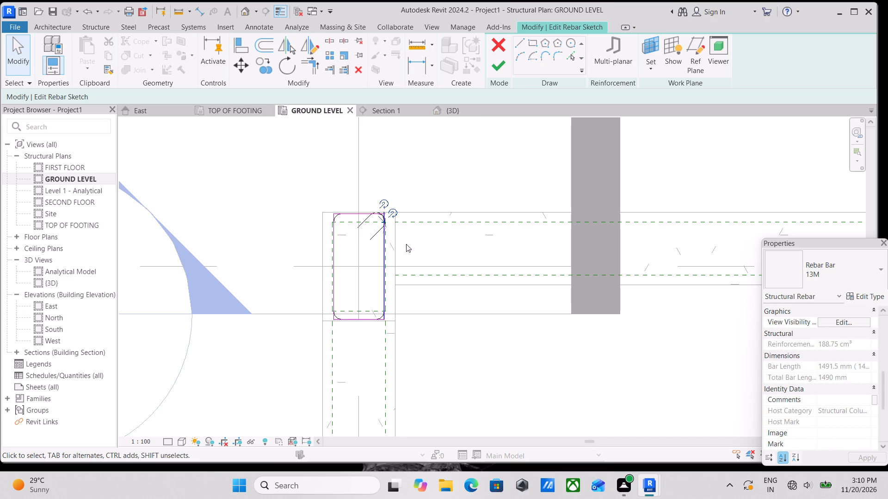
click(498, 70)
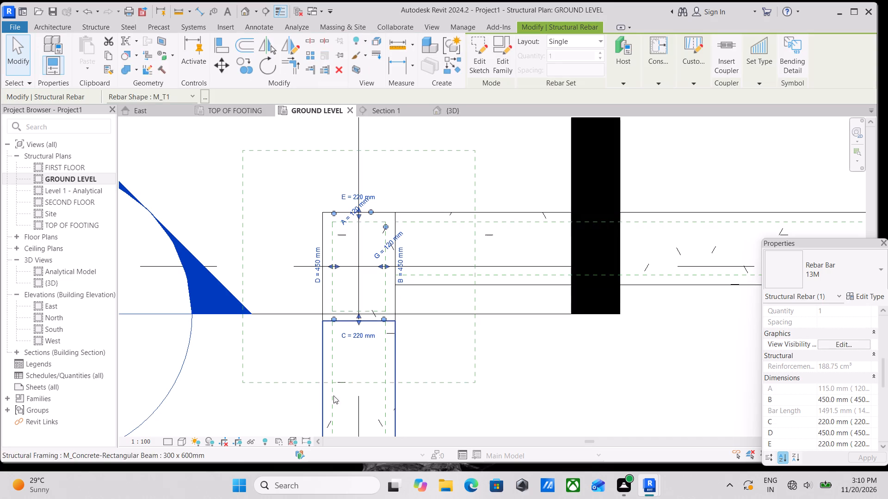
Set the GROUND LEVEL structural plan to Fine detail level and Wireframe visual style.
click(170, 442)
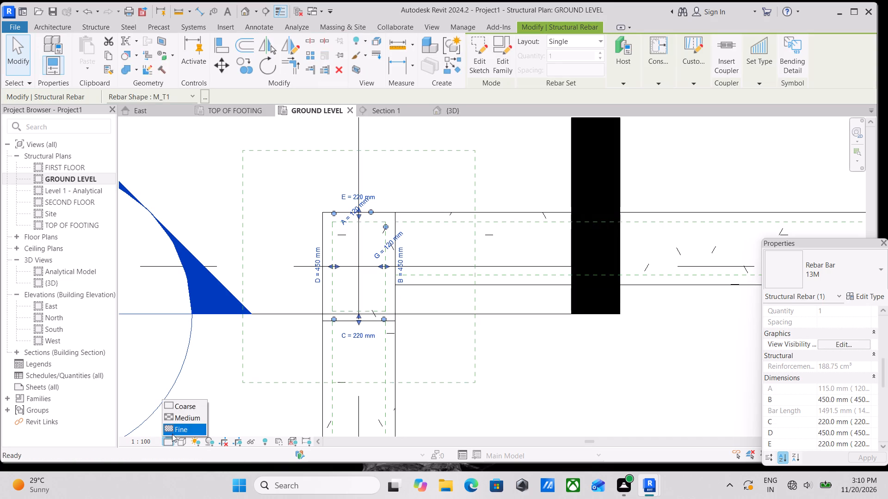
click(180, 427)
click(178, 444)
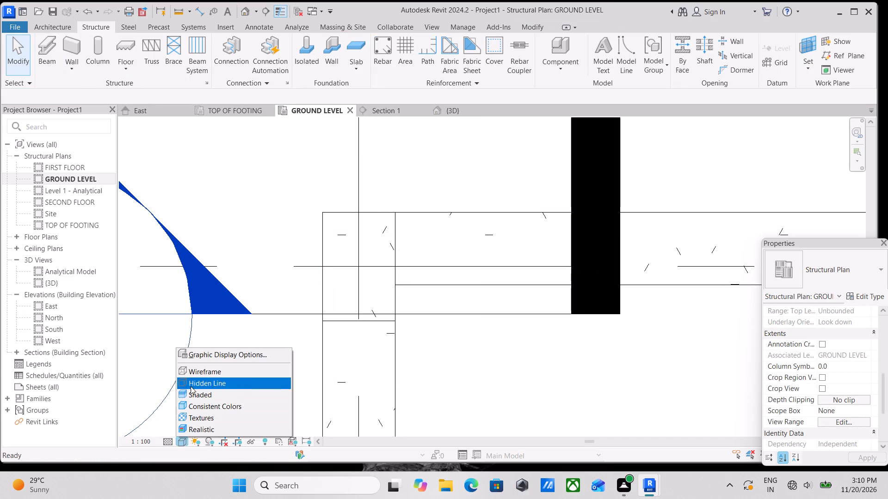
click(197, 375)
scroll(358, 263, up, 2)
scroll(358, 263, down, 2)
Place a vertical 13M bar of shape M_00, oriented parallel to the work plane, inside the 300 x 450mm column in Section 1.
click(395, 105)
scroll(438, 265, down, 6)
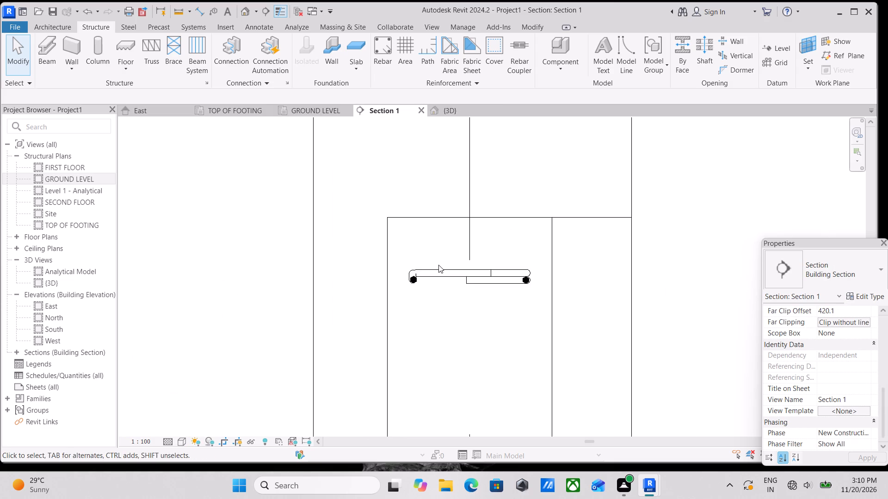
scroll(544, 310, down, 2)
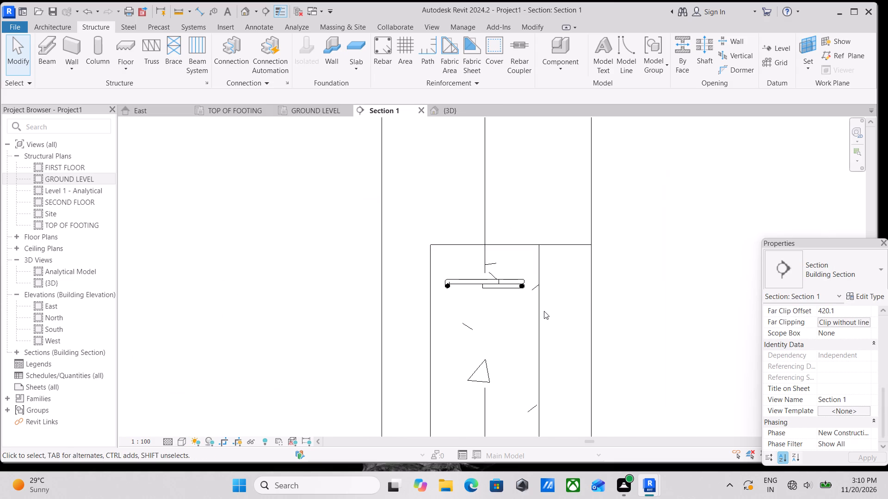
click(385, 35)
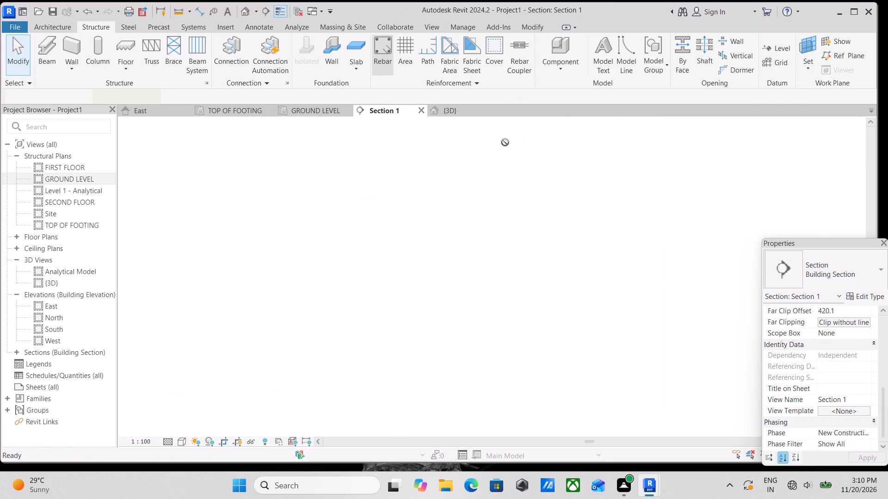
scroll(800, 189, up, 3)
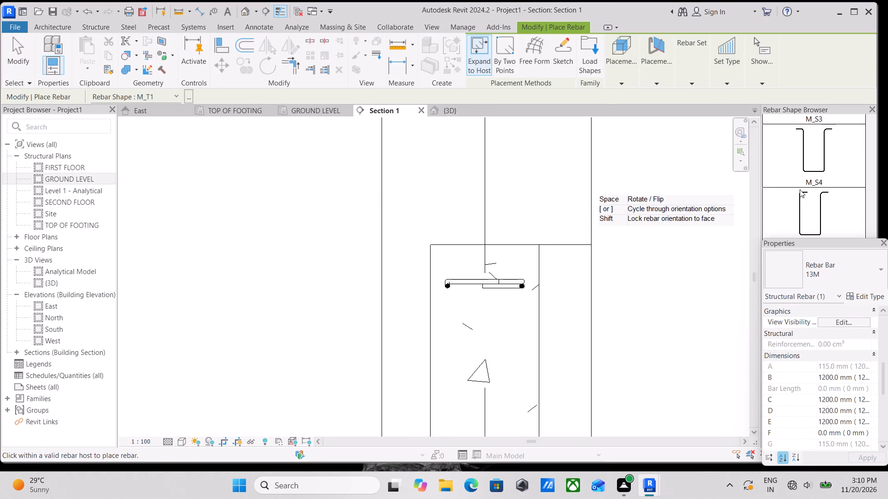
scroll(800, 189, up, 20)
scroll(800, 189, up, 13)
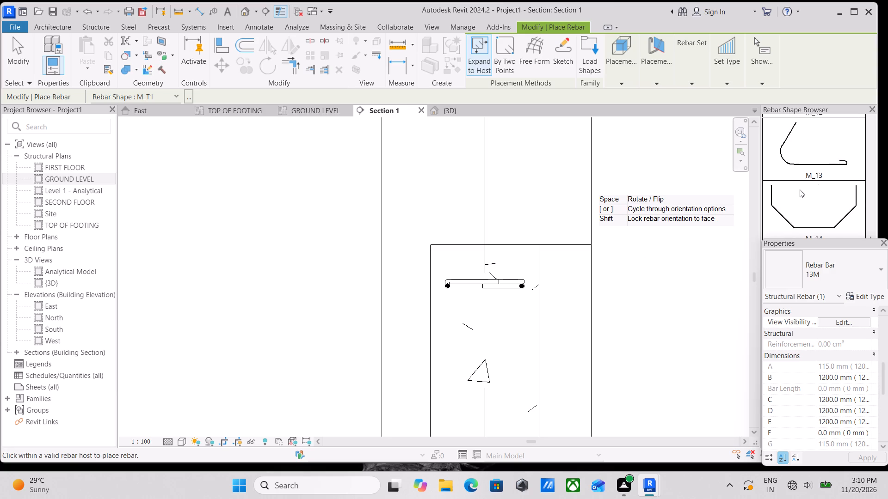
scroll(800, 189, up, 20)
scroll(800, 189, up, 13)
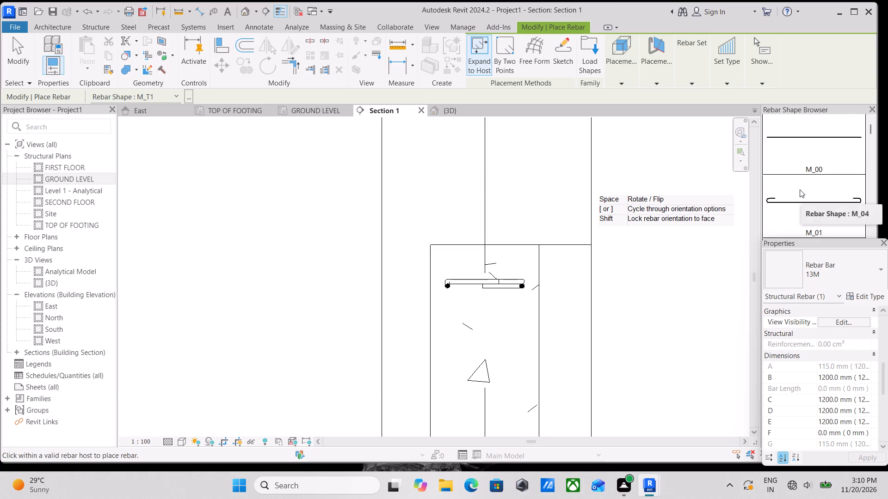
click(801, 158)
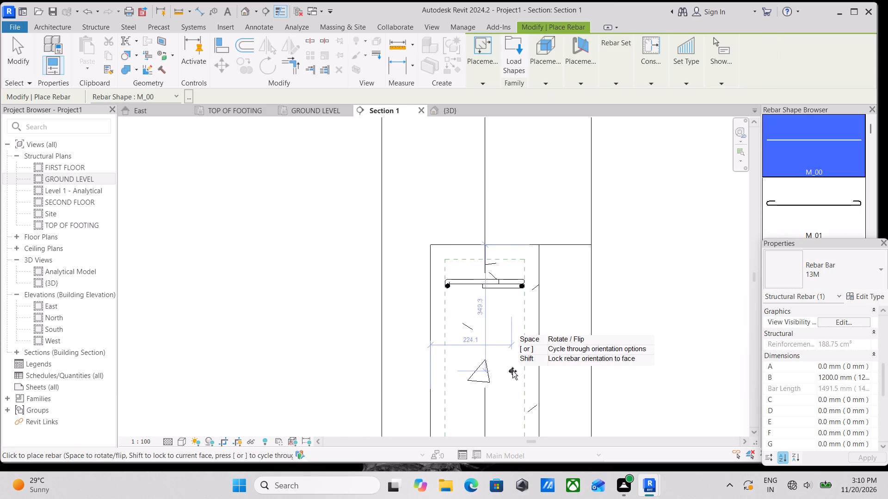
scroll(514, 371, up, 2)
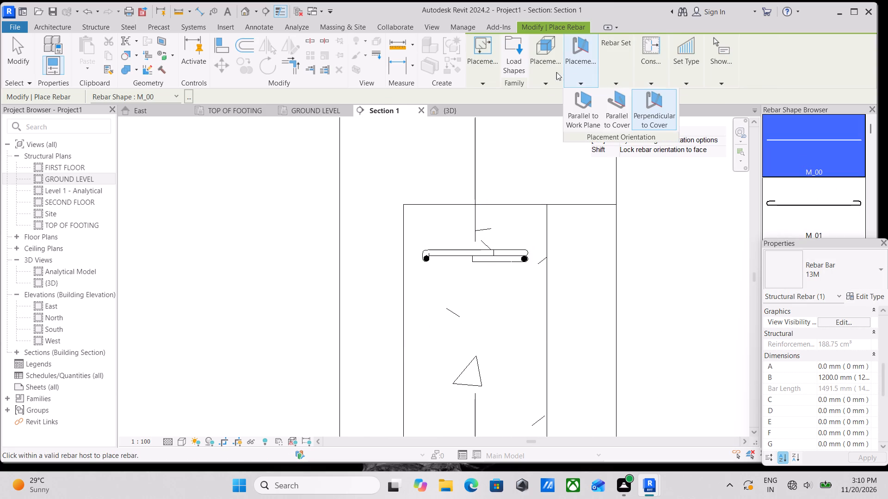
click(574, 73)
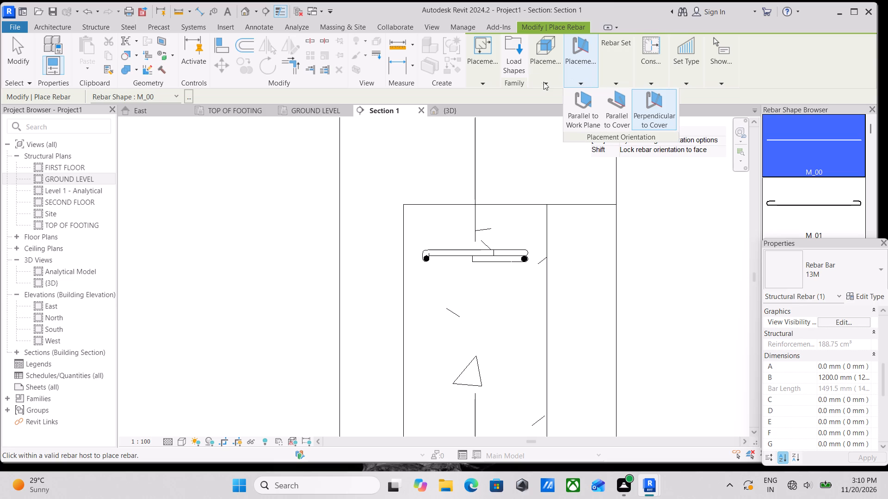
click(545, 82)
click(577, 78)
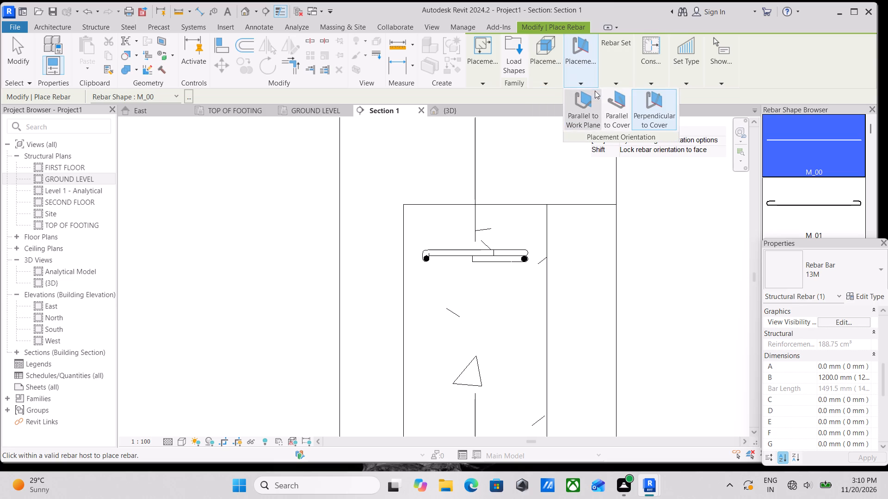
click(588, 107)
scroll(506, 308, down, 1)
middle_drag(506, 308, 512, 232)
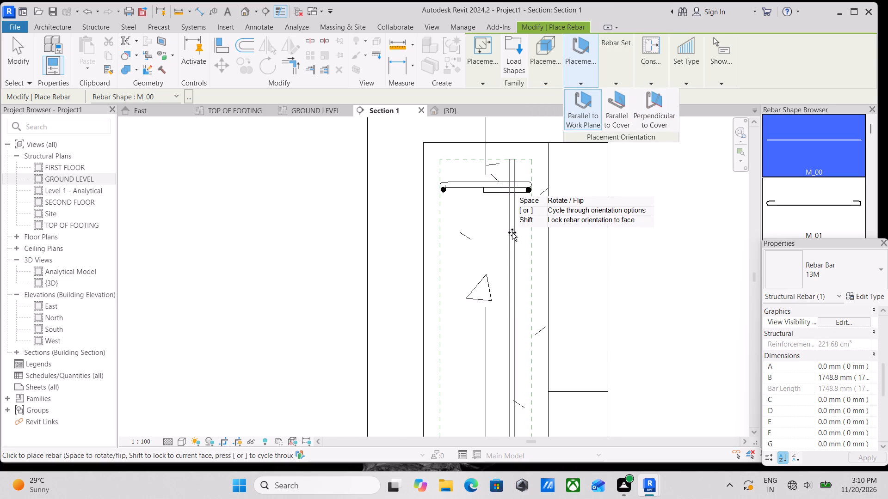
scroll(512, 232, up, 2)
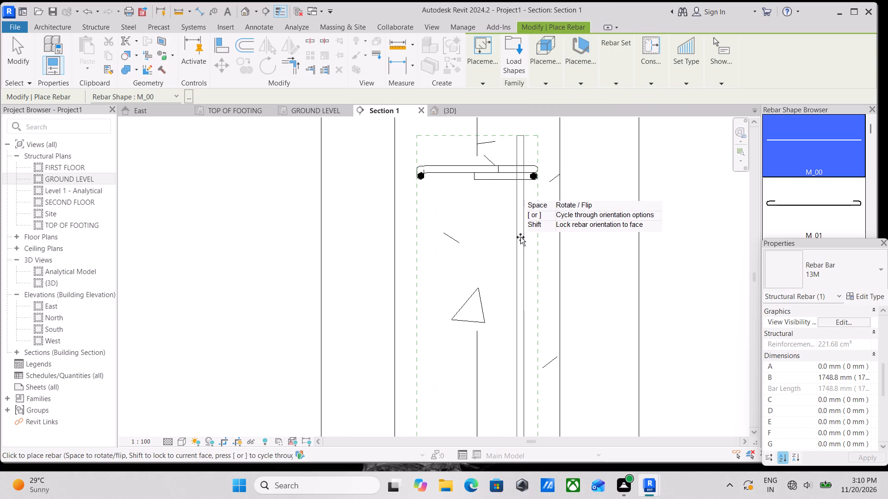
click(516, 234)
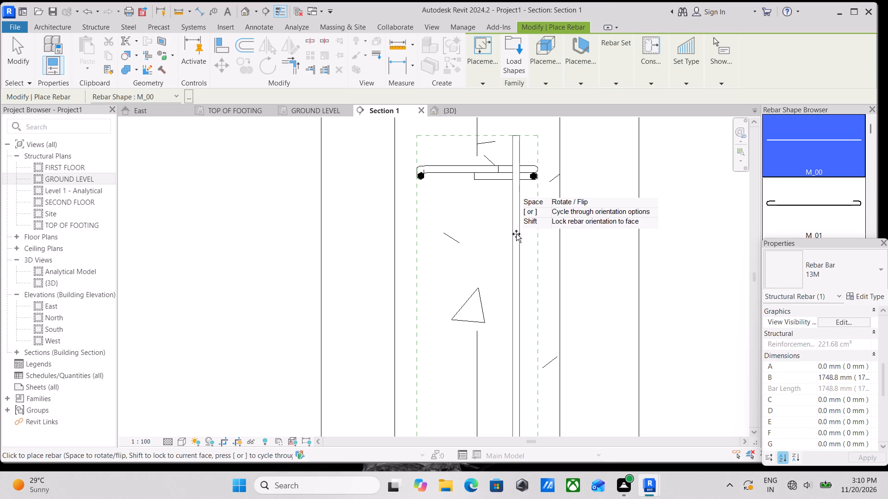
key(Escape)
key(Escape)
Set the placed M_00 bar to show unobscured in the {3D} view through its view visibility states.
click(515, 245)
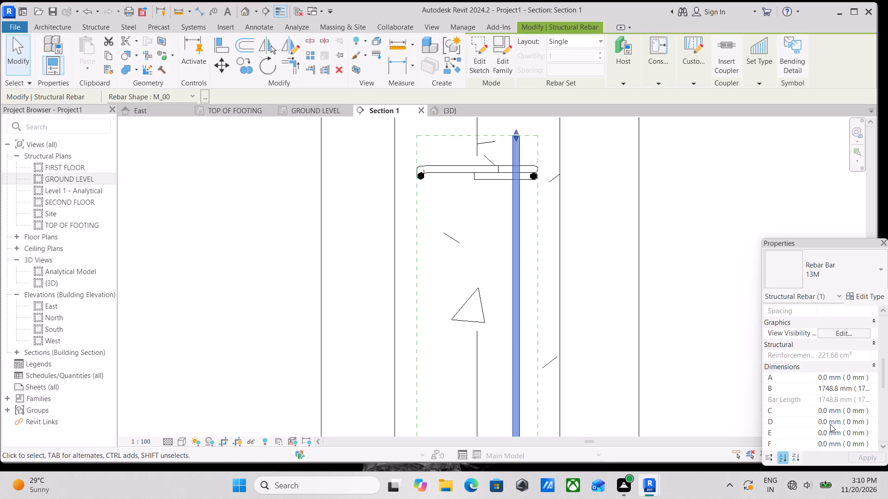
click(827, 334)
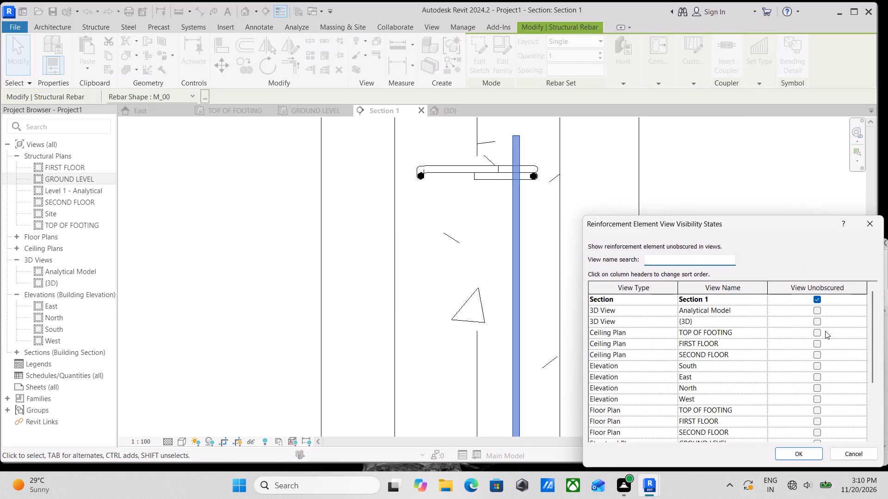
click(819, 323)
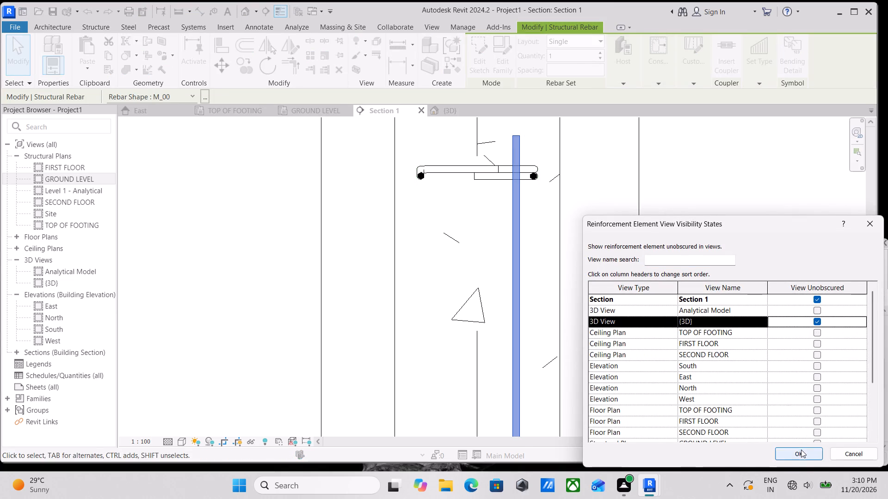
click(801, 450)
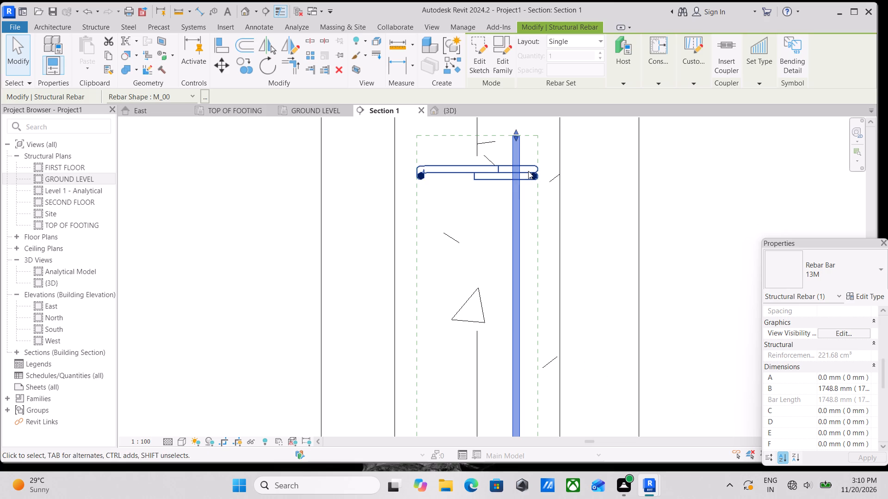
scroll(532, 181, up, 2)
key(Escape)
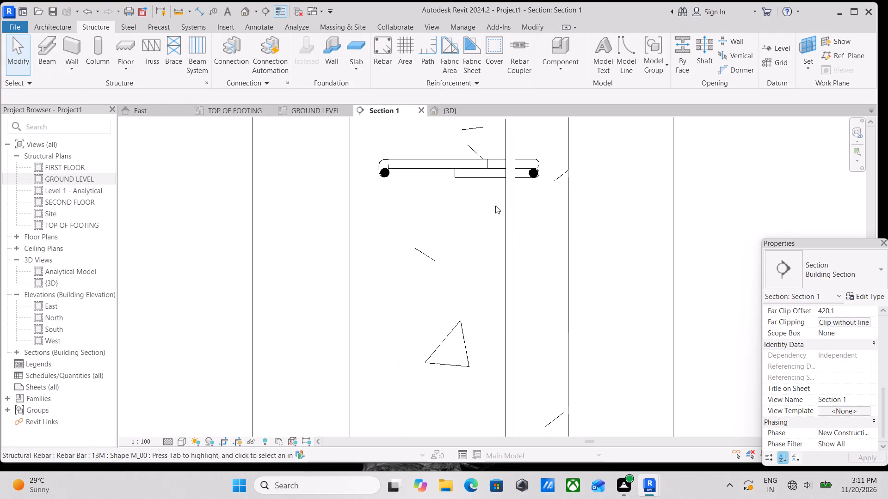
Open the M_T1 tie's sketch in Structural Plan: GROUND LEVEL, set the view to Wireframe, and finish the sketch.
double_click(468, 162)
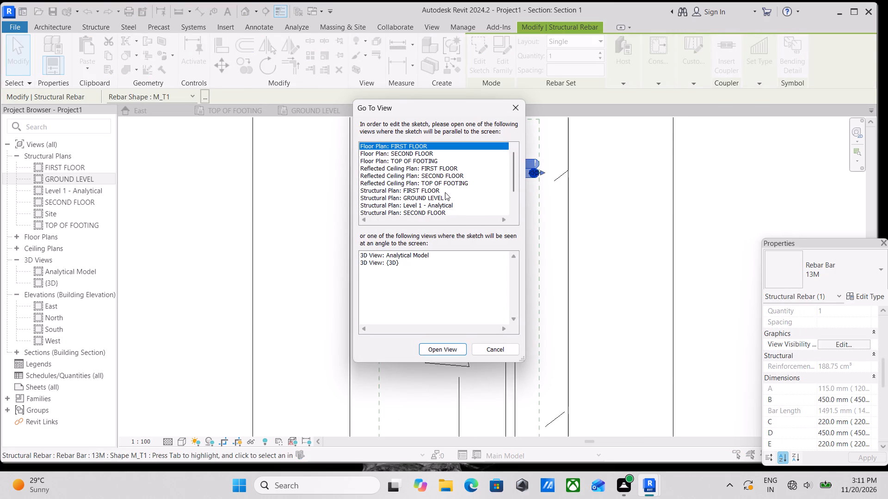
scroll(422, 201, down, 1)
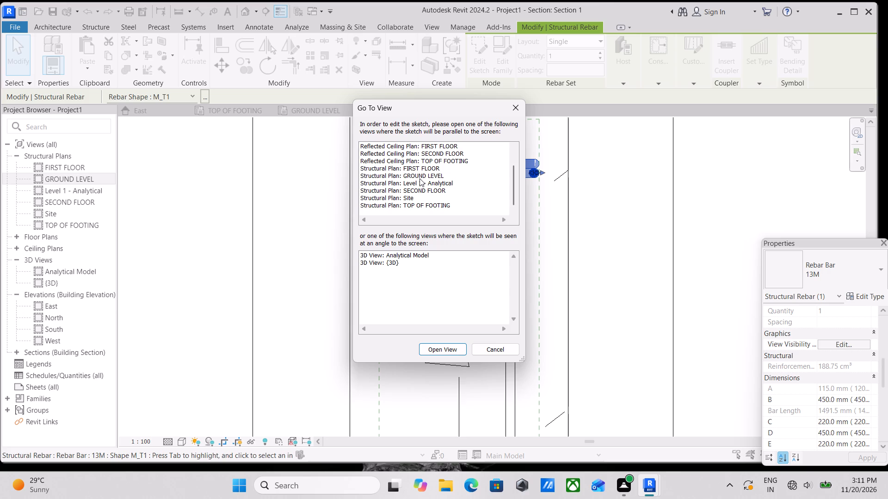
click(417, 176)
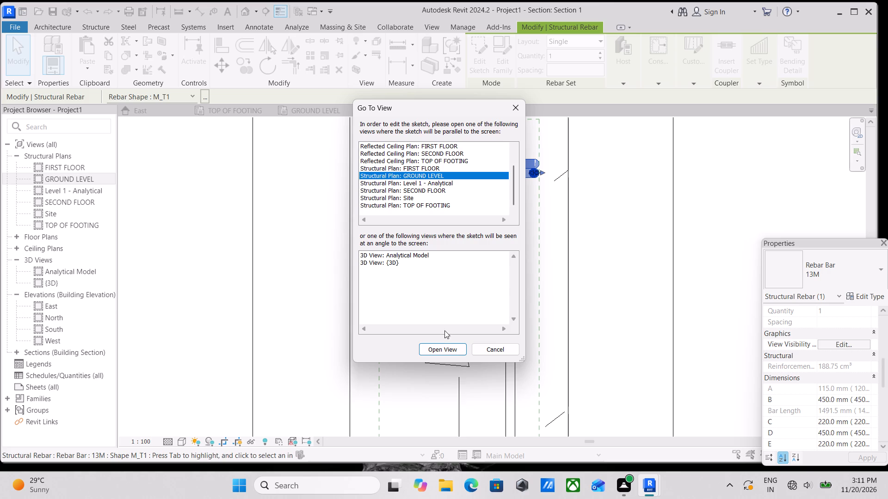
click(443, 348)
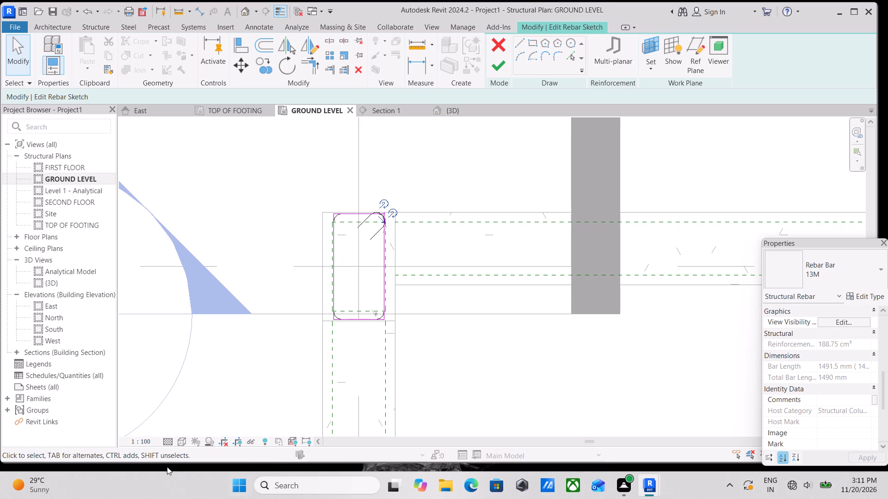
click(185, 438)
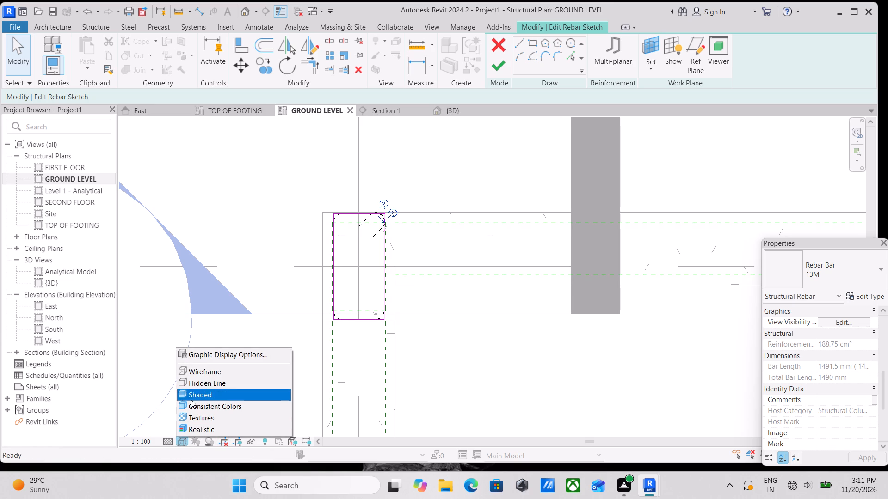
click(192, 368)
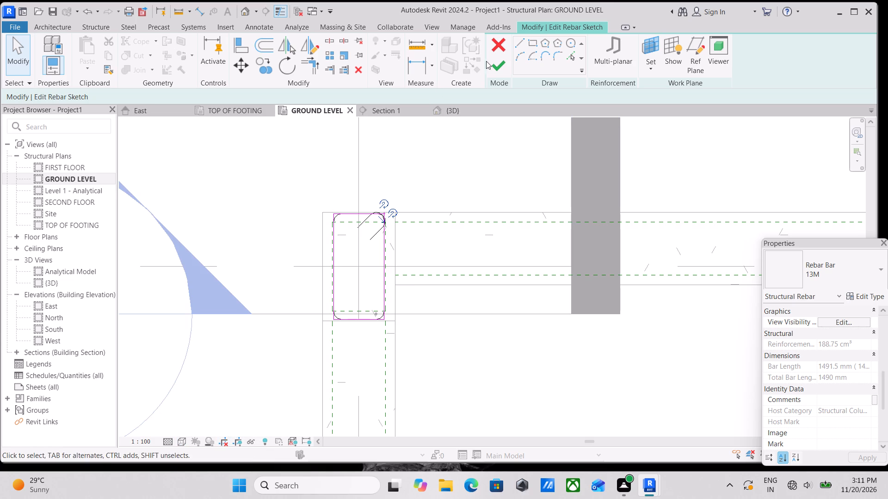
click(495, 60)
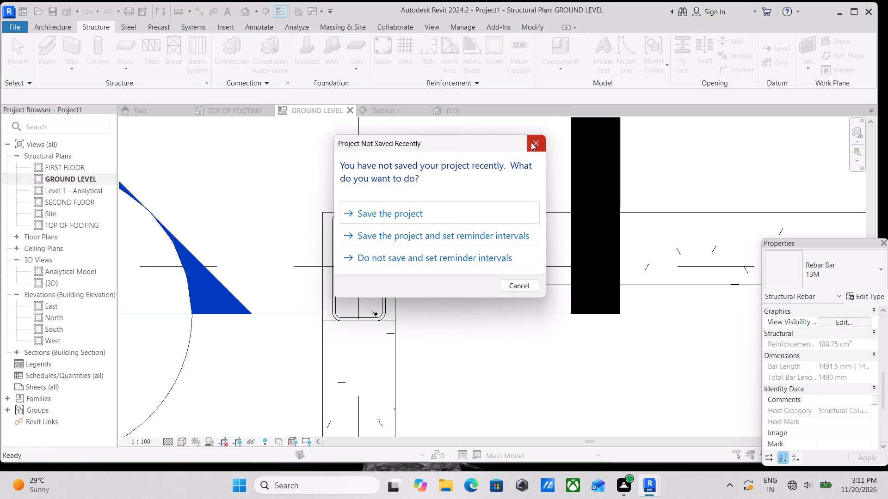
click(531, 142)
scroll(412, 305, up, 1)
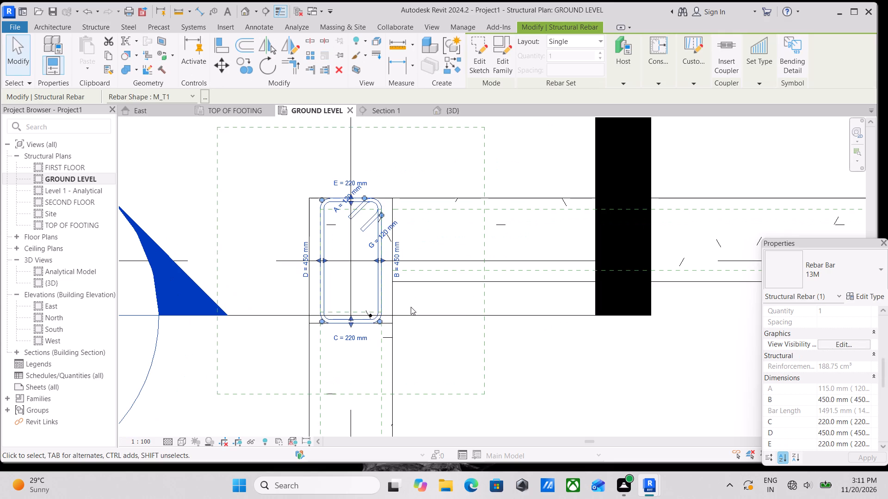
scroll(372, 351, up, 3)
key(Escape)
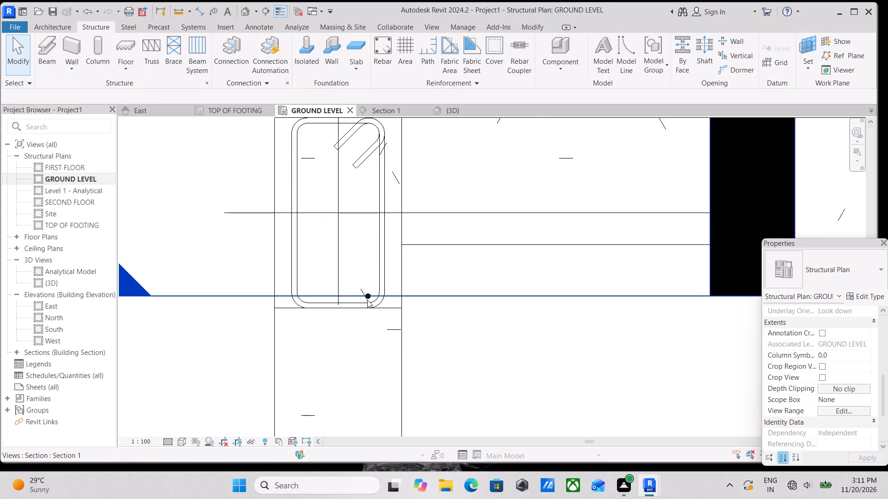
Nudge the M_00 bar in plan away from the column's lower edge to about 62 mm from it, inside the M_T1 tie.
scroll(370, 300, up, 12)
click(363, 294)
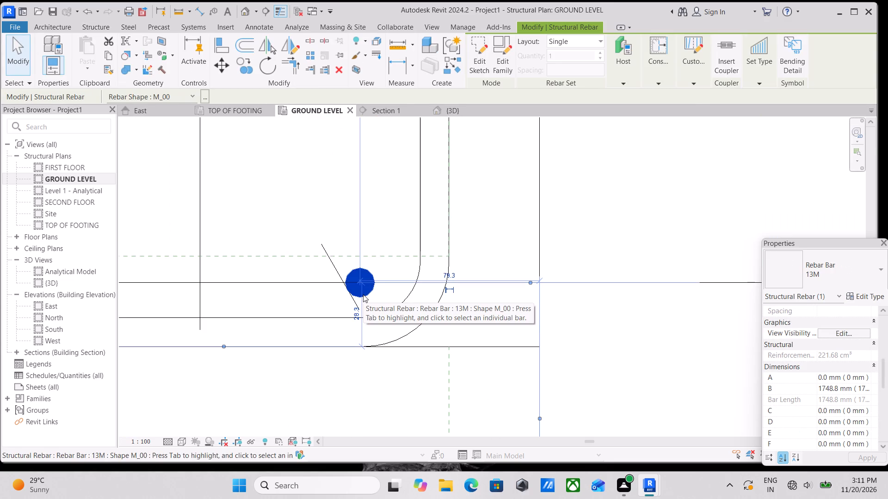
key(Up)
key(Up)
key(Up)
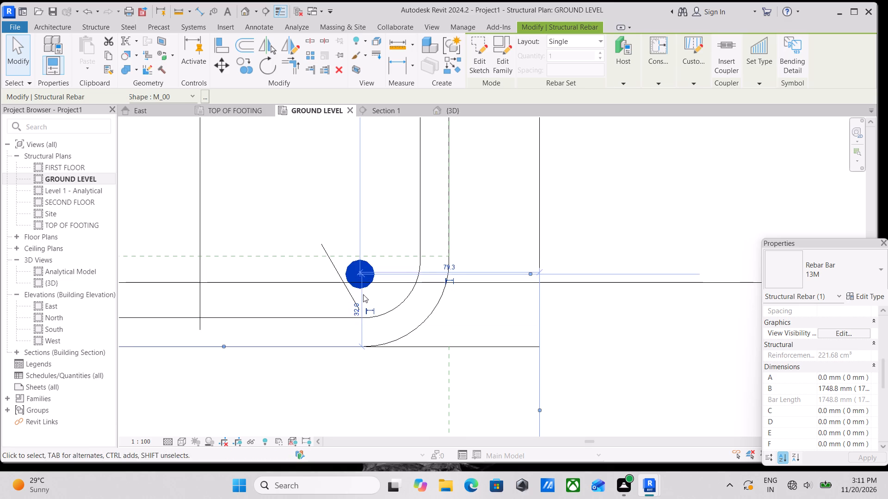
key(Up)
key(Up)
key(Up)
key(Up)
key(Up)
key(Up)
key(Up)
key(Up)
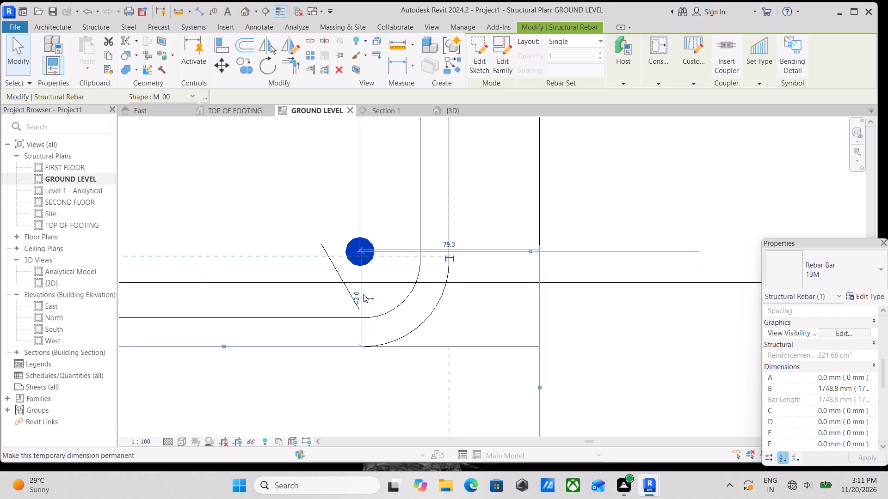
key(Up)
key(Up)
key(Up)
key(Up)
key(Up)
key(Up)
key(Up)
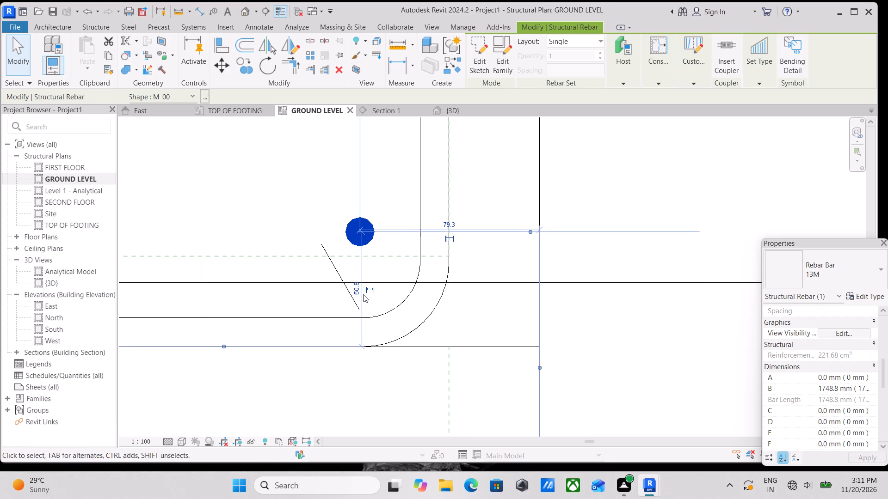
key(Up)
key(Up)
key(Up)
key(Up)
key(Up)
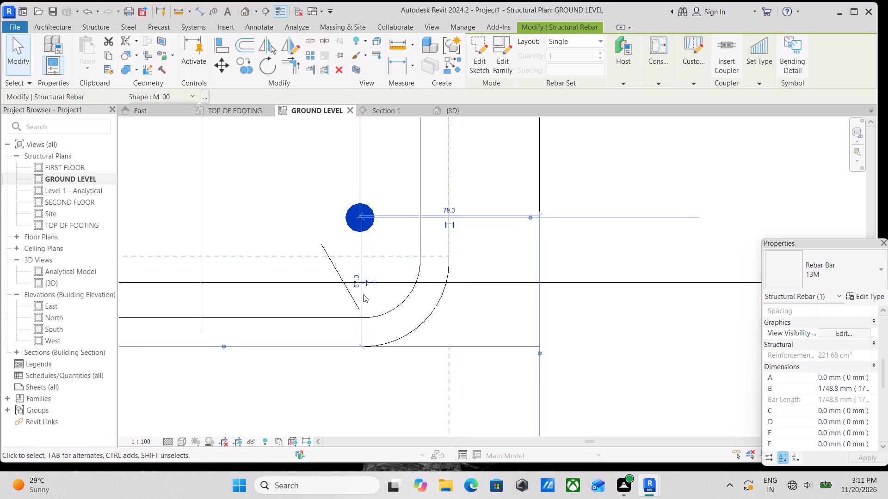
key(Up)
key(Up)
key(Up)
key(Up)
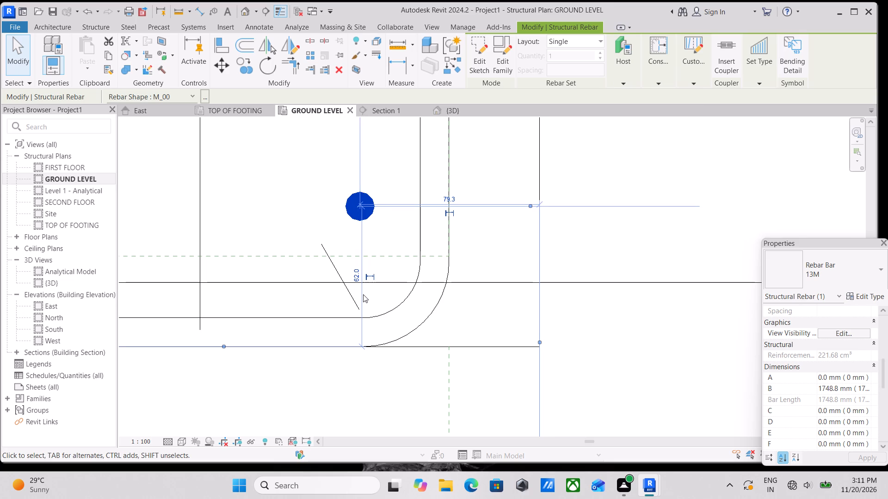
key(Up)
key(Escape)
scroll(370, 233, down, 4)
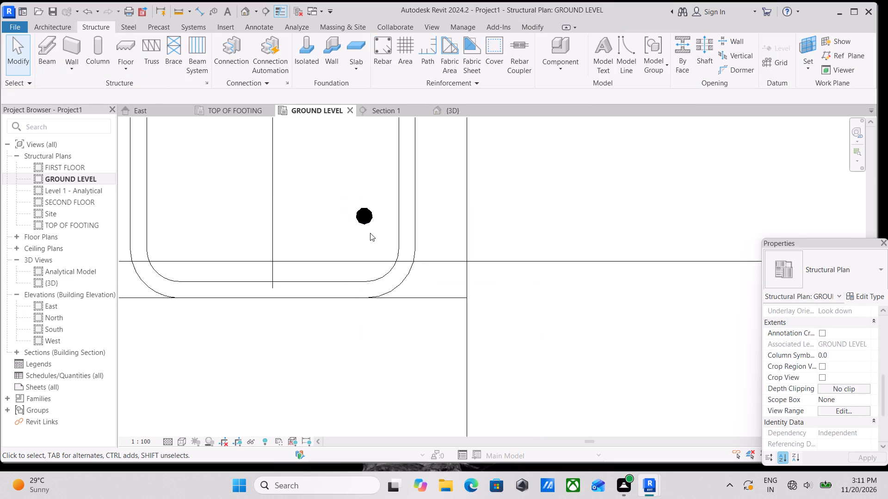
scroll(370, 233, down, 8)
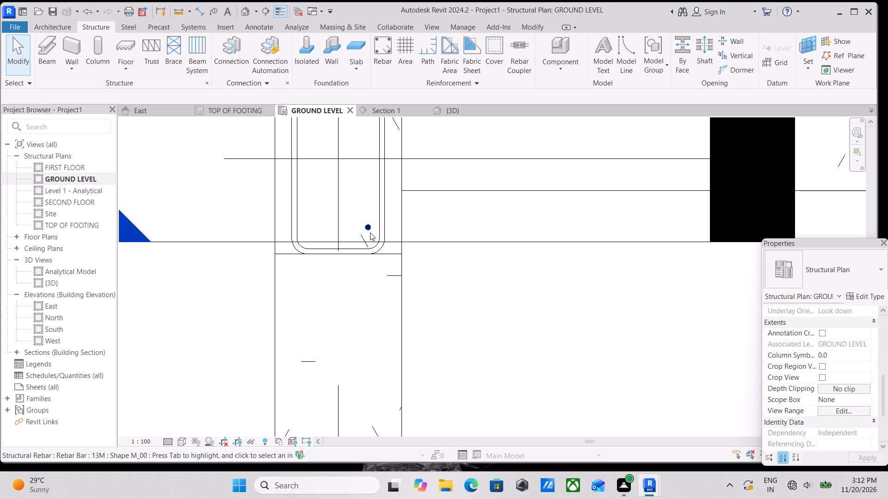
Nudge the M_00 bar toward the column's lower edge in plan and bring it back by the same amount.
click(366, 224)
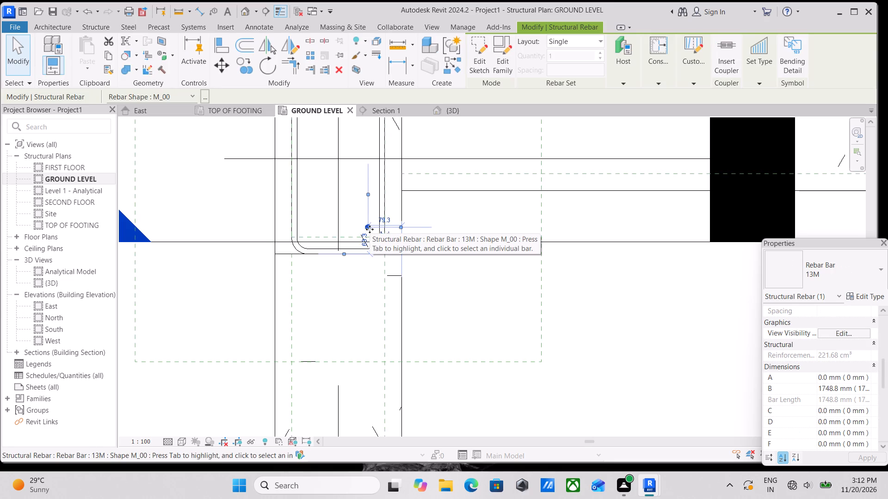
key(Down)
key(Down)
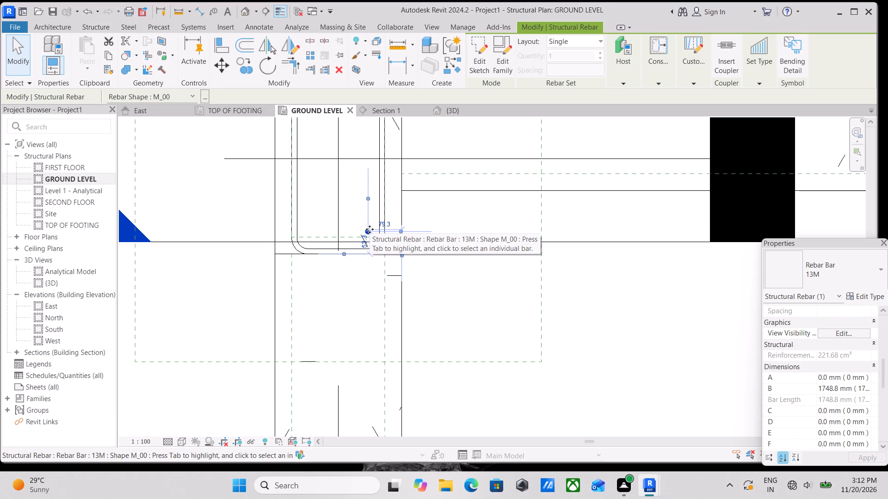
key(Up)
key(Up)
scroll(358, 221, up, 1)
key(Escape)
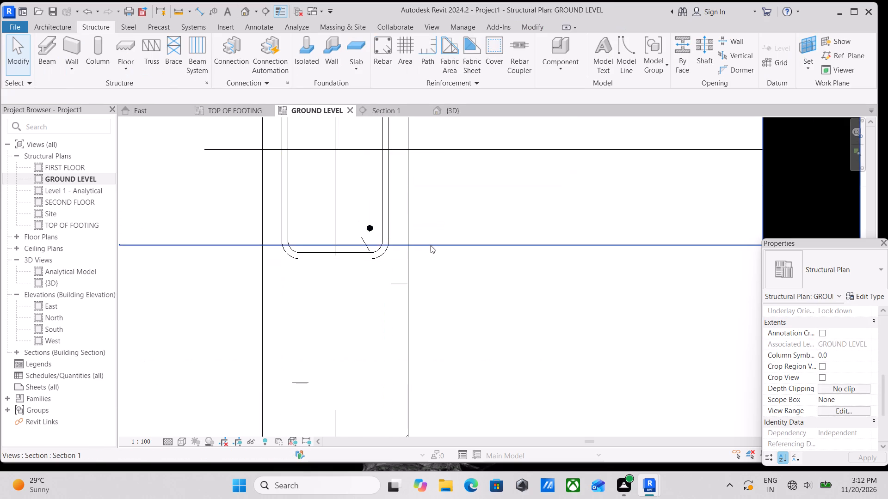
Set the M_00 bar's rebar set layout to Fixed Number with a quantity of 4.
click(366, 225)
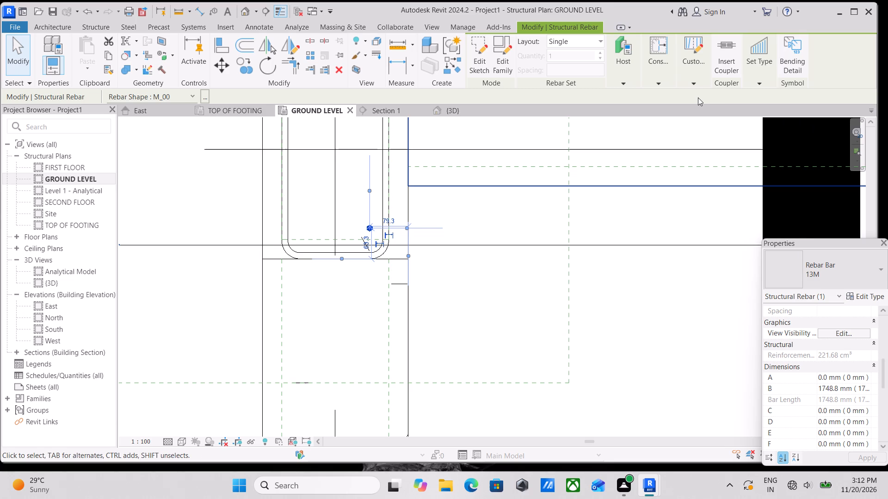
click(580, 41)
click(582, 64)
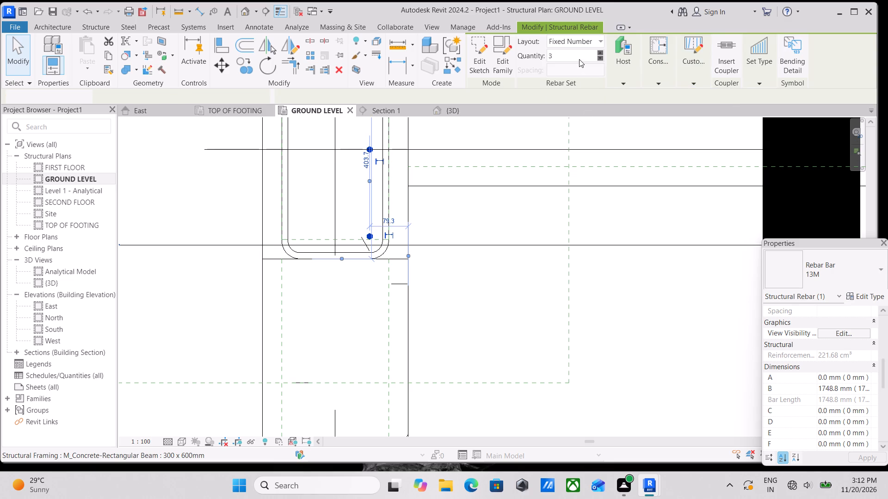
click(579, 59)
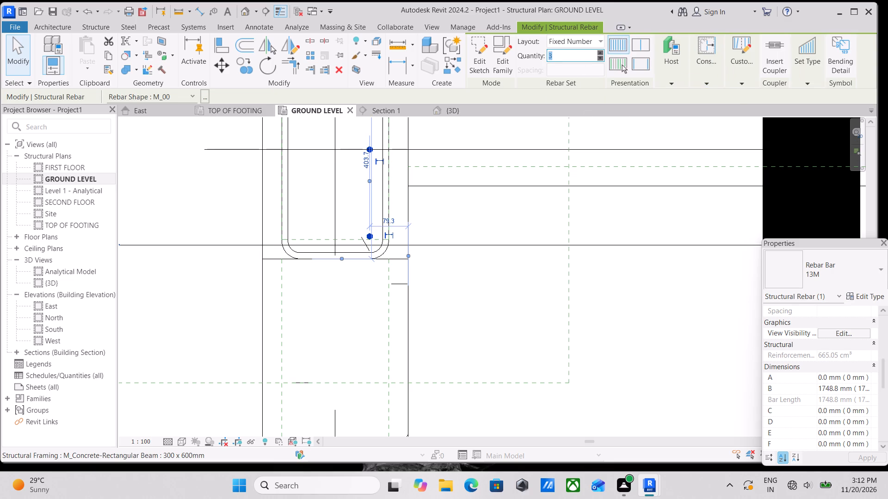
key(4)
key(Return)
scroll(373, 189, down, 1)
middle_drag(379, 194, 502, 276)
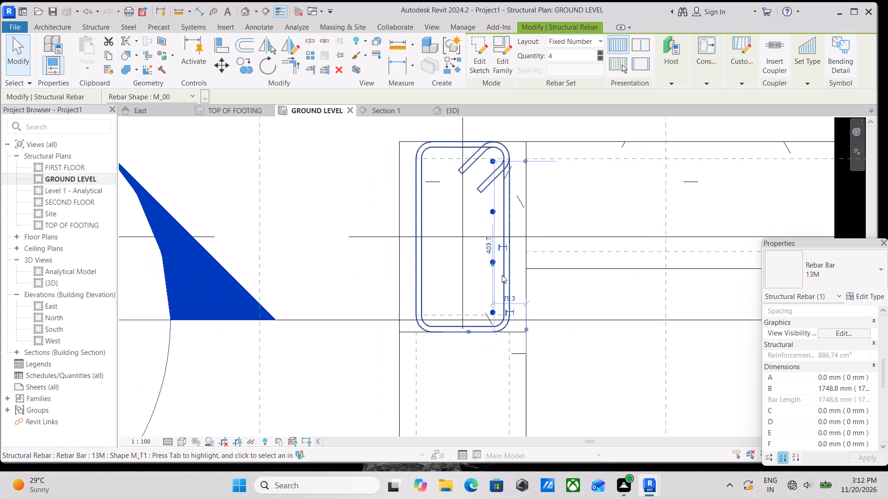
key(Escape)
Check the M_00 bar set's view visibility states.
scroll(482, 239, down, 2)
middle_drag(482, 239, 486, 222)
scroll(489, 296, up, 6)
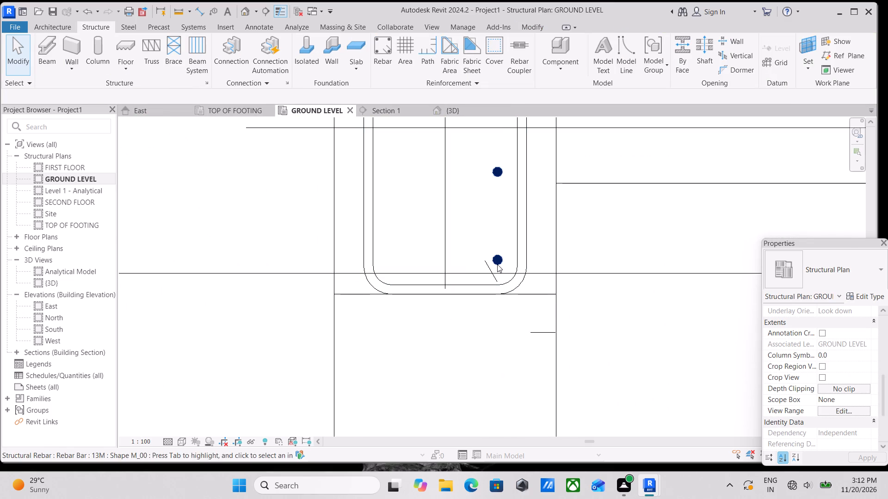
click(497, 264)
scroll(497, 264, down, 3)
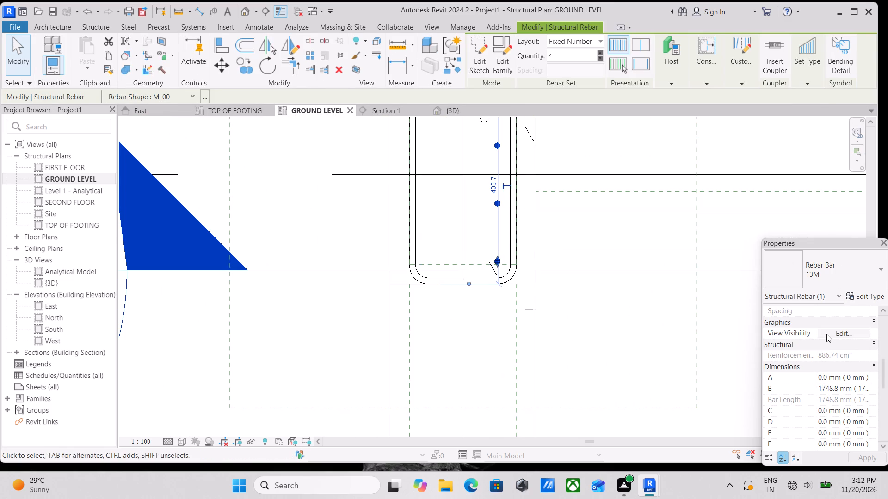
click(826, 334)
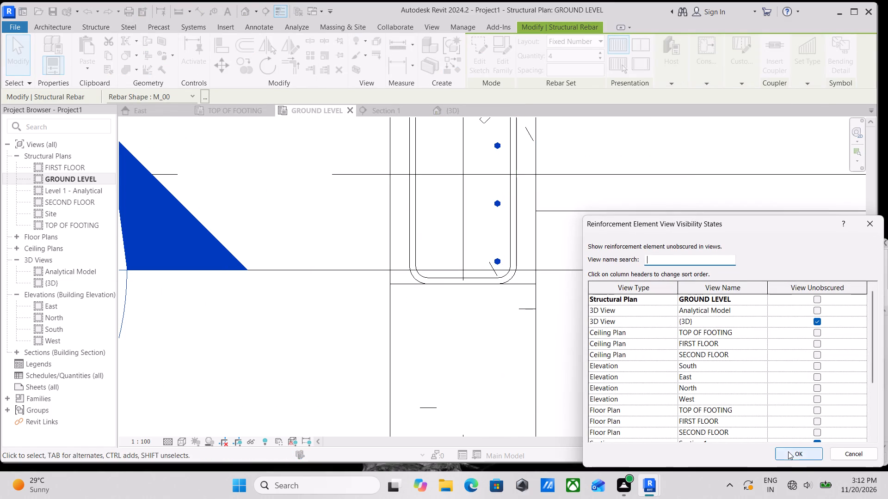
click(788, 451)
key(Escape)
Set the M_00 bar set's layout back to Single.
scroll(634, 378, down, 1)
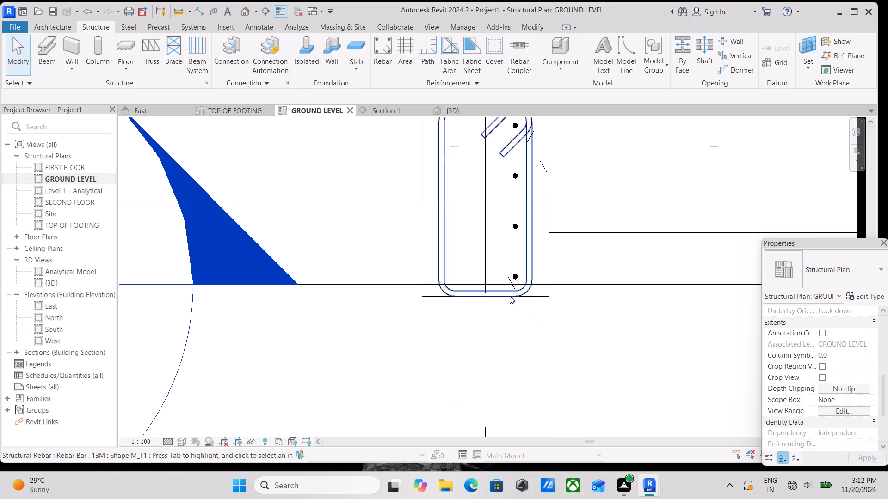
click(511, 279)
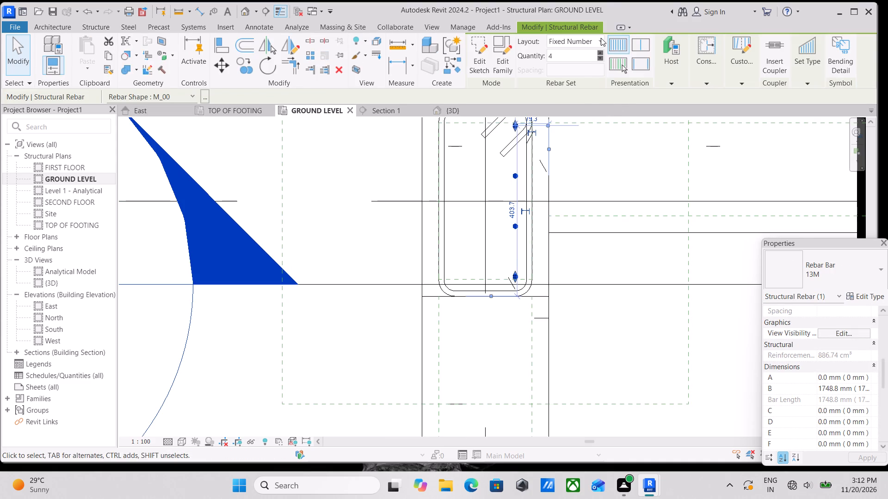
click(601, 38)
click(581, 55)
Nudge the single M_00 bar toward the column's upper edge to about 39 mm from it, inside the tie's hooked corner.
middle_drag(536, 231, 545, 302)
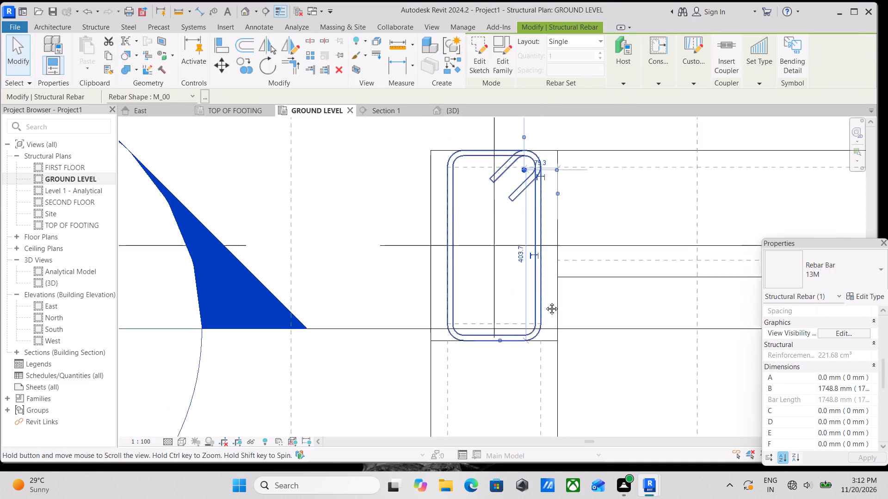
middle_drag(545, 302, 548, 343)
scroll(524, 251, up, 5)
key(Escape)
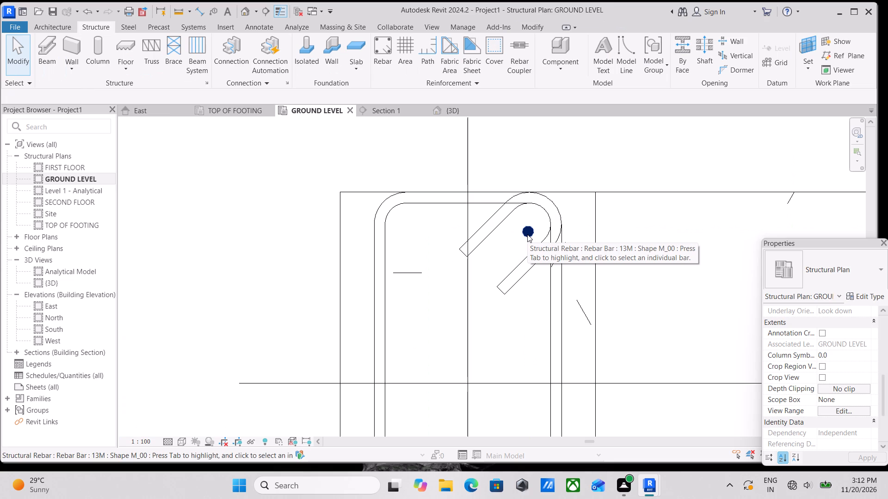
key(Escape)
click(530, 230)
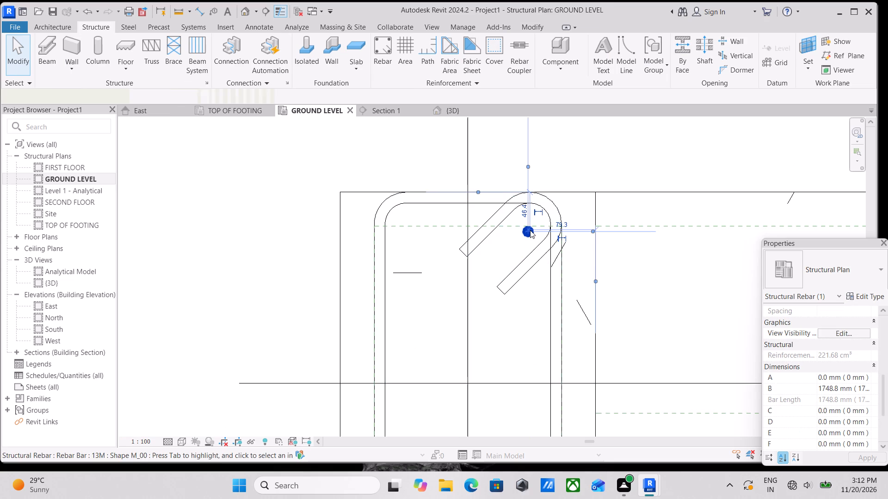
key(Up)
key(Up)
key(Up)
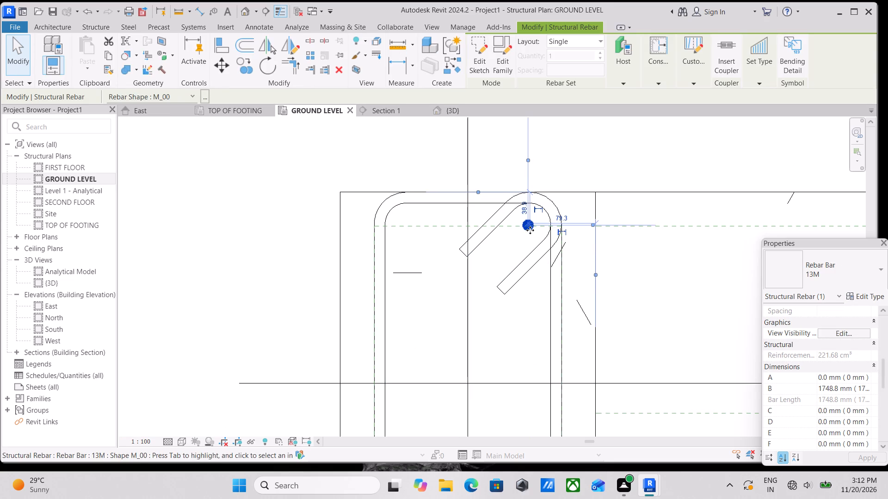
key(Escape)
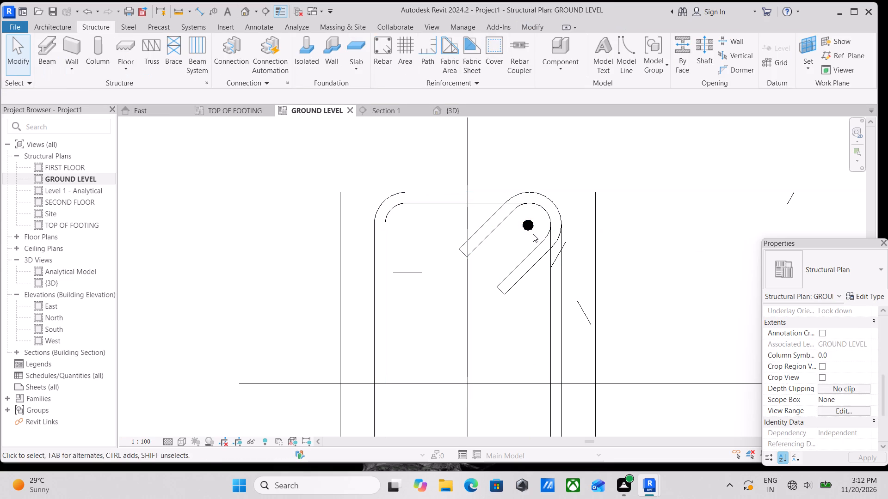
Open the M_00 bar's sketch for editing in Elevation: North, at the bar's lower end above the footing.
double_click(526, 225)
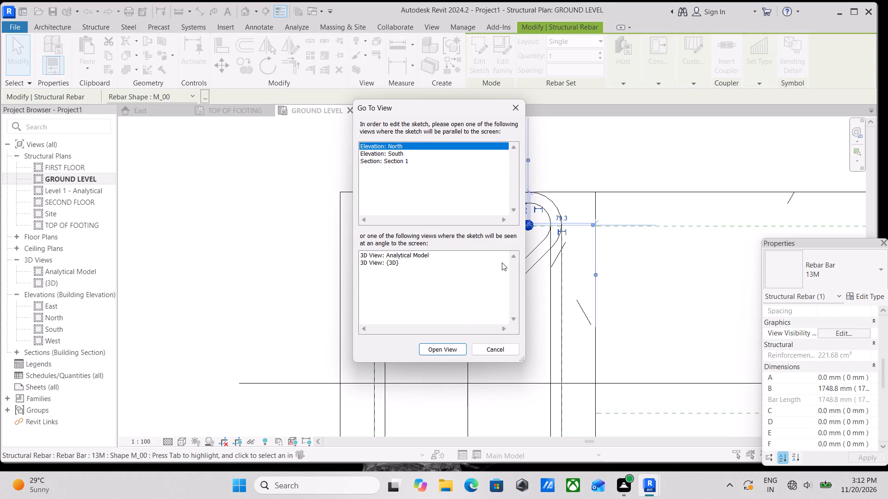
click(431, 352)
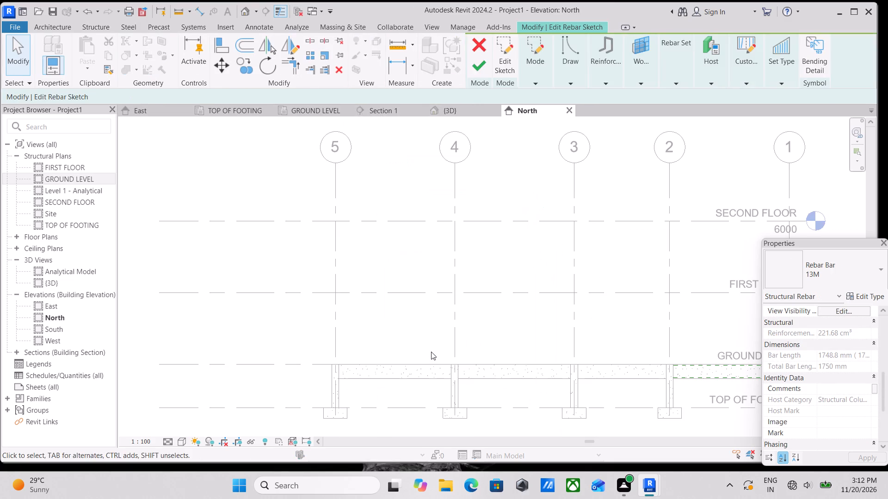
middle_drag(525, 308, 351, 264)
scroll(665, 334, up, 3)
scroll(589, 386, up, 1)
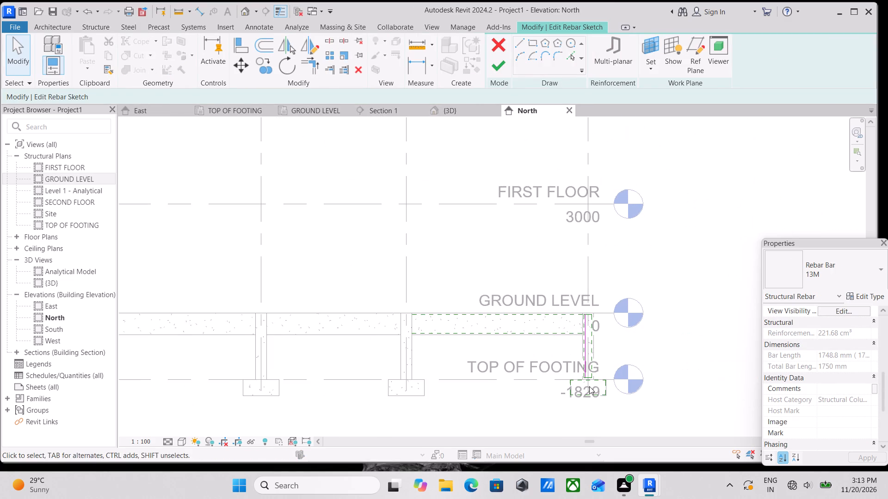
scroll(589, 386, up, 10)
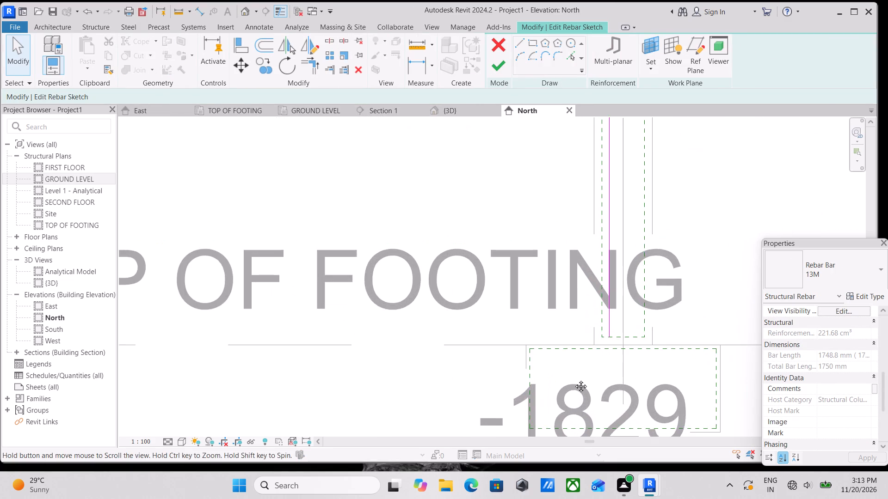
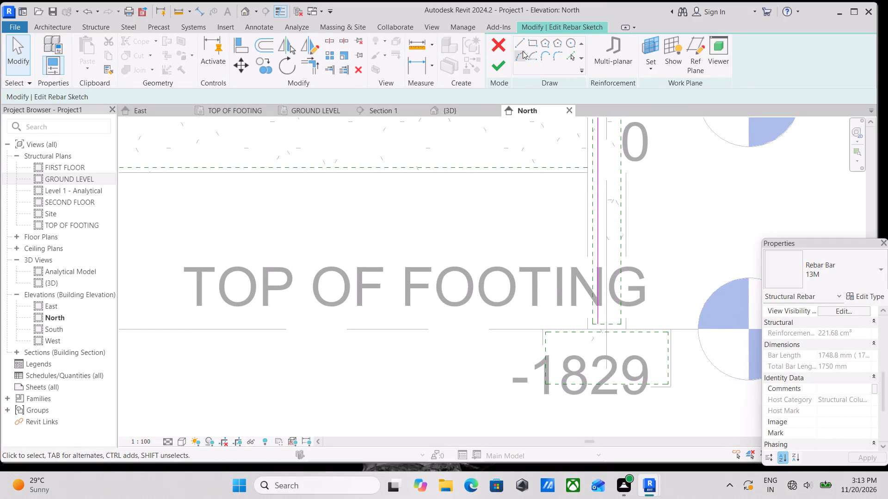
Sketch a horizontal line about 375 mm long near the footing's bottom, ending directly below the vertical bar line.
click(518, 39)
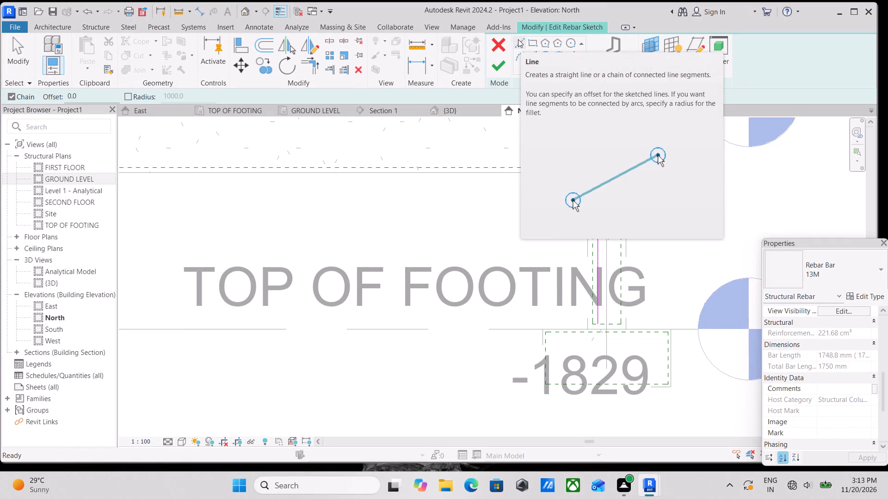
middle_drag(576, 373, 573, 347)
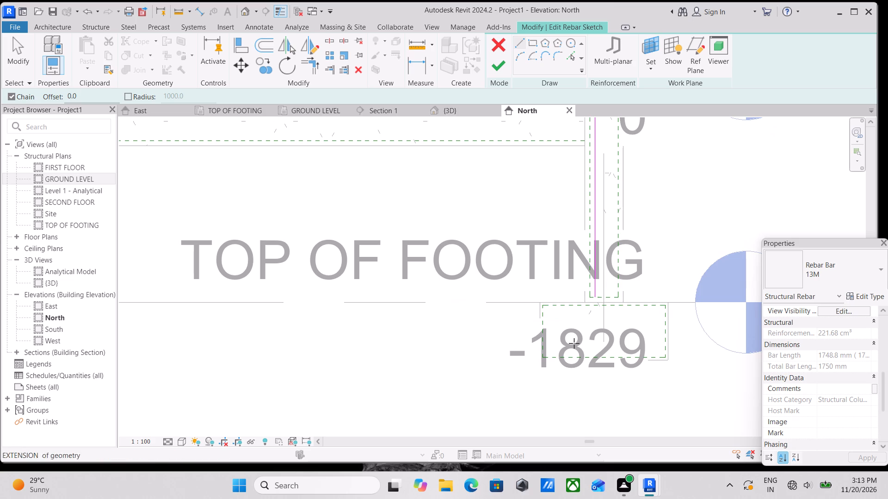
scroll(550, 360, up, 4)
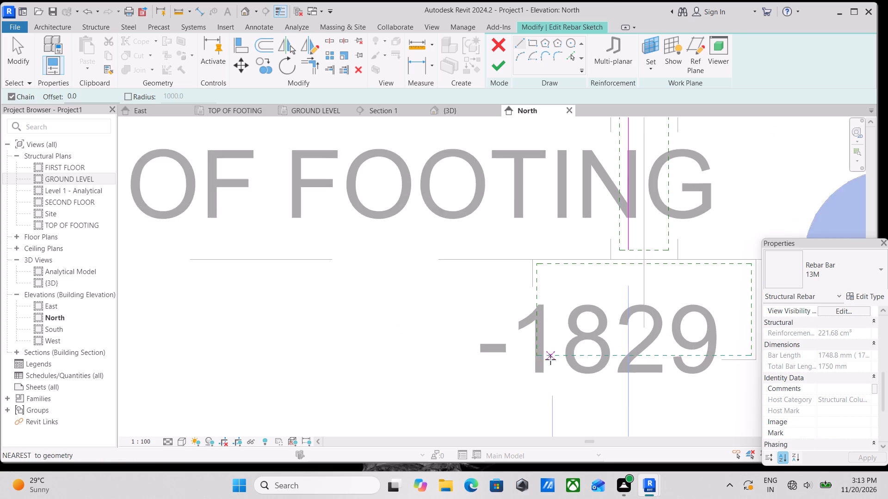
scroll(550, 349, up, 2)
click(543, 338)
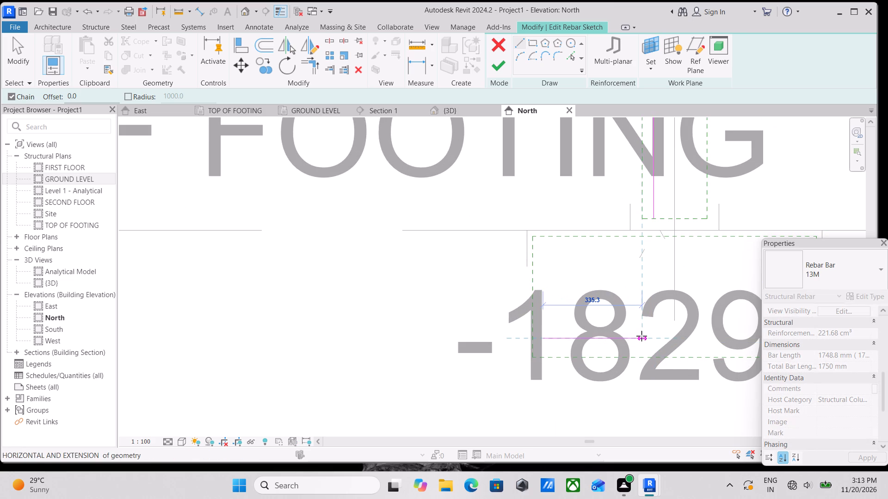
click(653, 334)
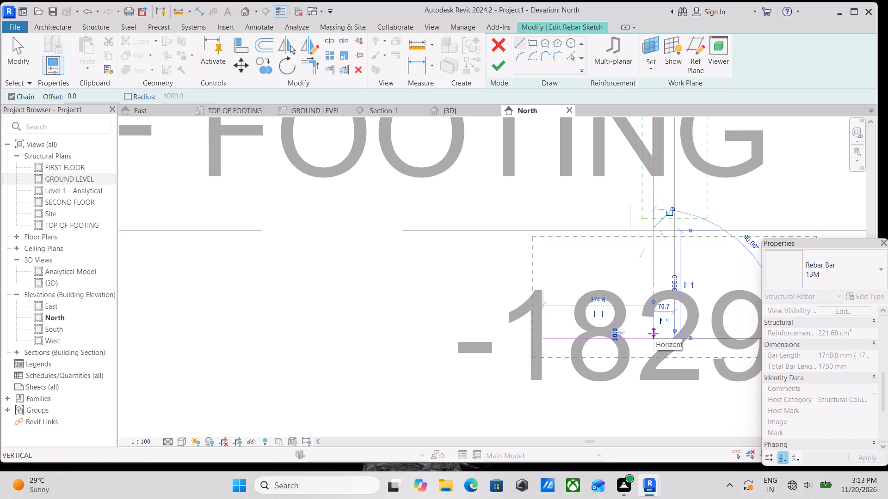
key(Escape)
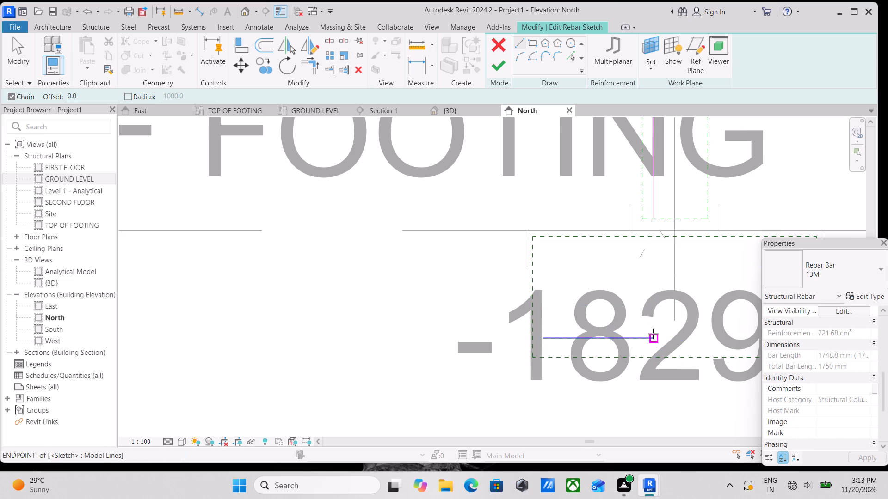
key(Escape)
Trim/extend the vertical bar line and the horizontal line to a corner, and finish the rebar sketch.
scroll(647, 285, up, 1)
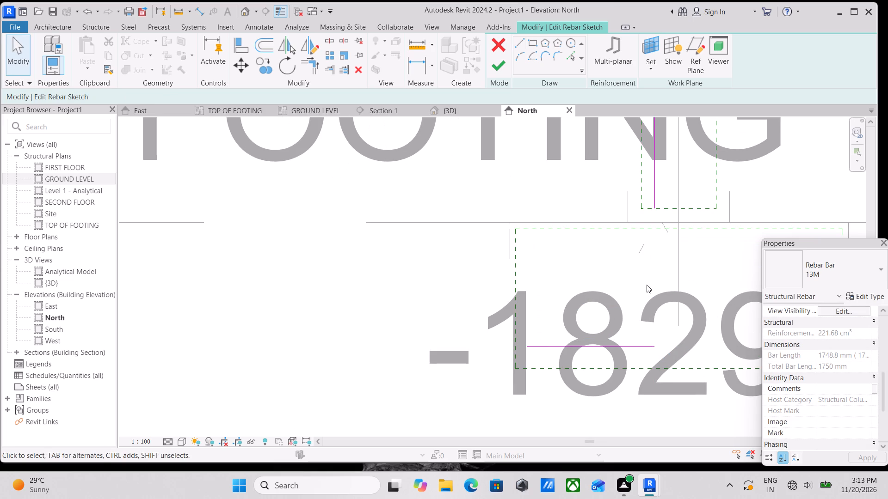
text(TR)
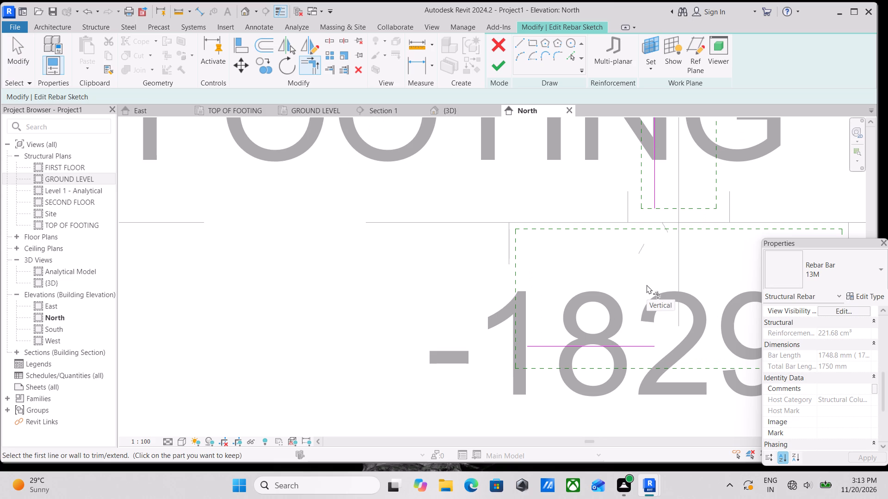
click(656, 194)
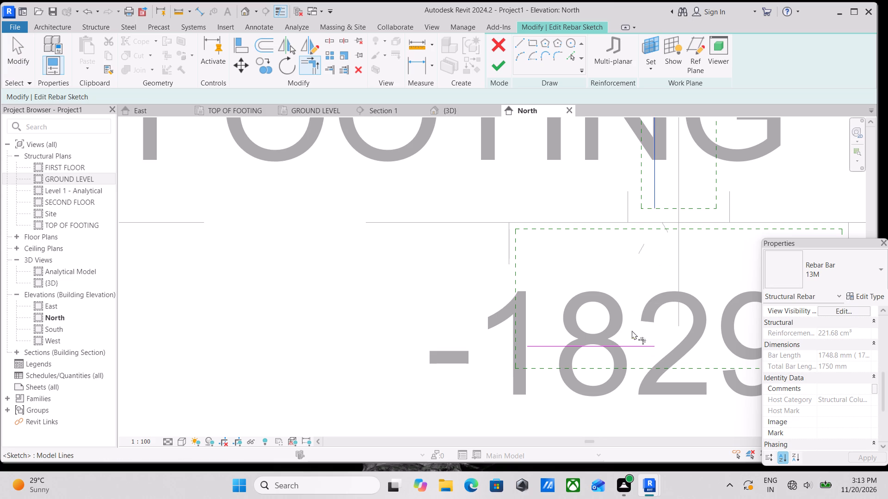
click(633, 344)
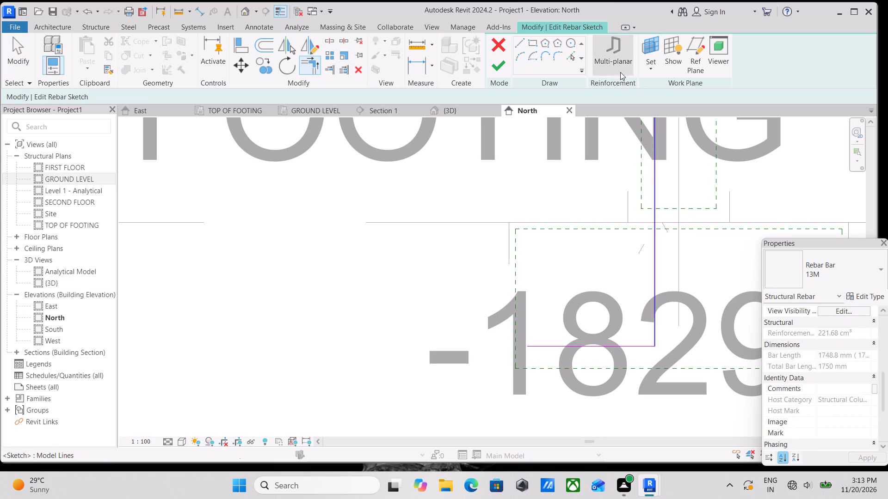
click(496, 67)
Examine the reshaped L-shaped bar in the North elevation and in the 3D view at the corner column on grid 1.
scroll(647, 328, down, 3)
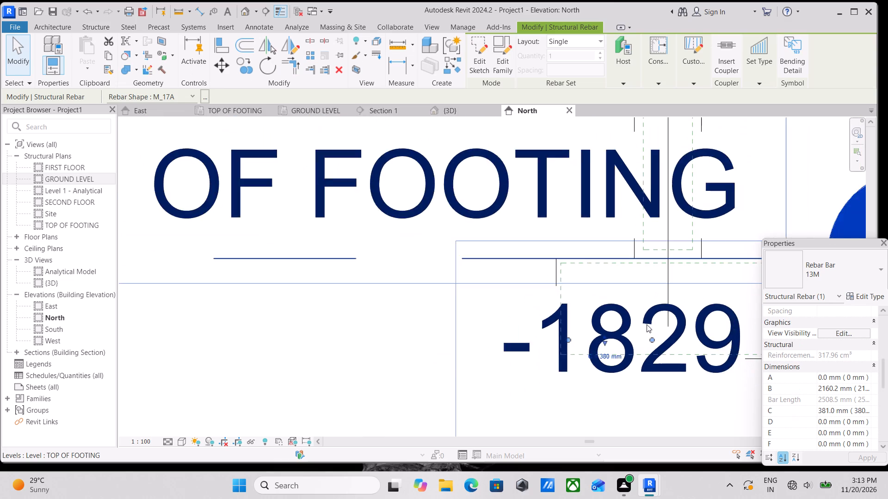
scroll(646, 307, down, 7)
middle_drag(652, 296, 639, 347)
scroll(645, 243, up, 2)
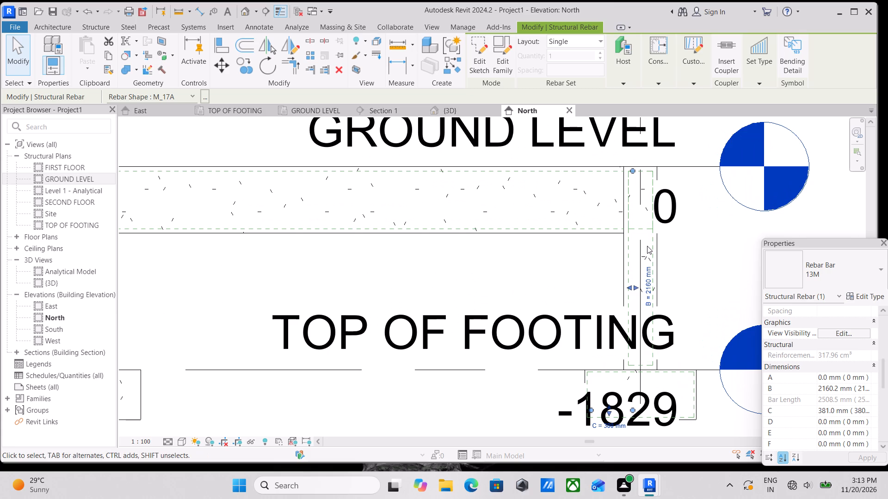
scroll(641, 249, down, 3)
scroll(620, 275, up, 2)
key(Escape)
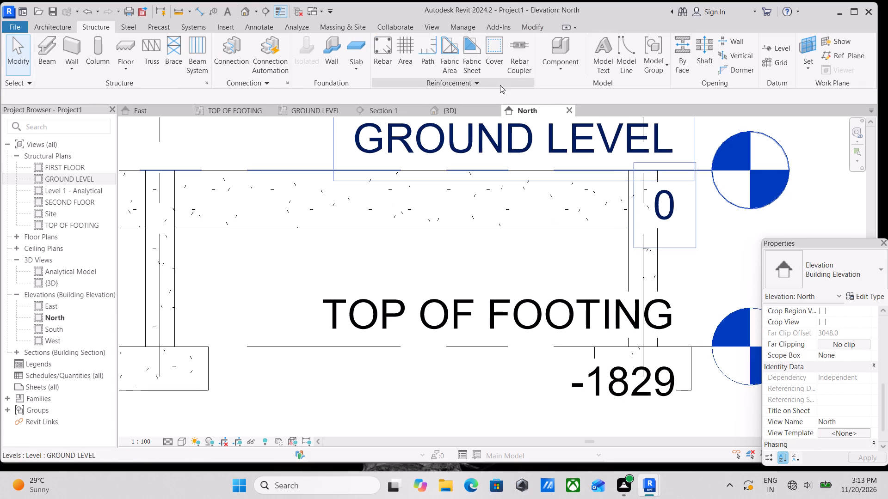
click(453, 108)
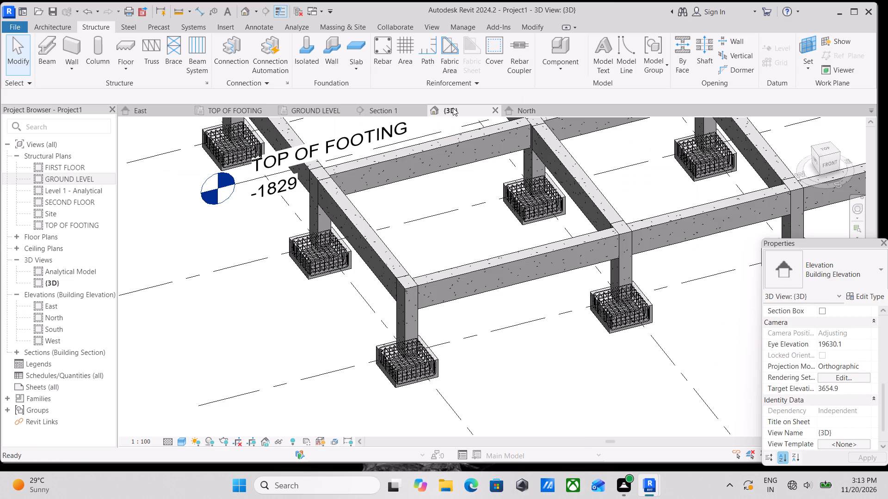
scroll(502, 258, down, 2)
middle_drag(679, 286, 413, 325)
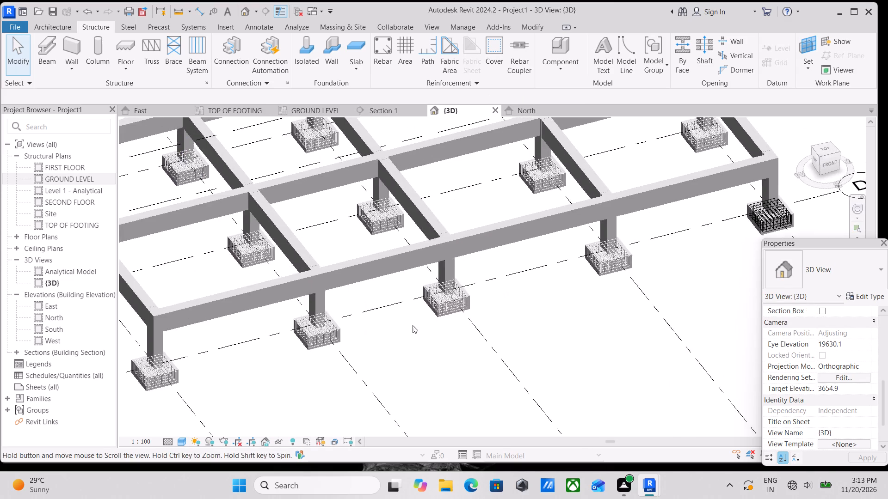
middle_drag(413, 325, 407, 323)
middle_drag(717, 286, 626, 341)
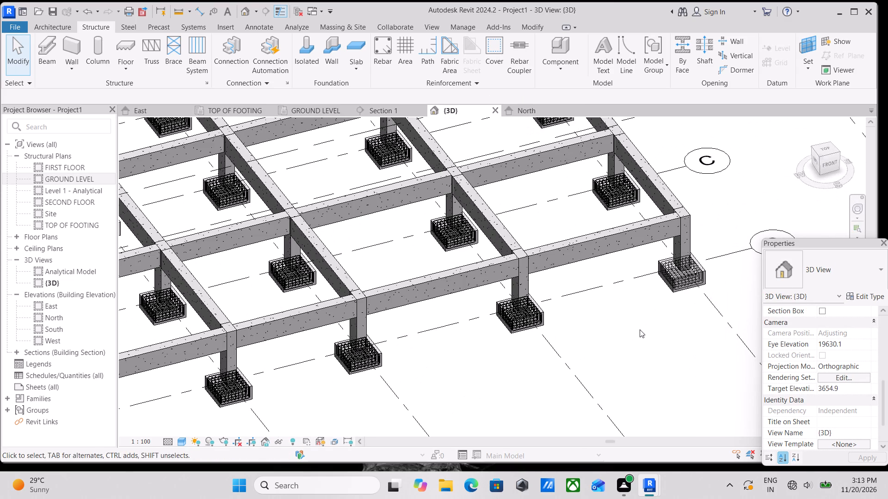
scroll(678, 281, up, 3)
middle_drag(663, 240, 862, 260)
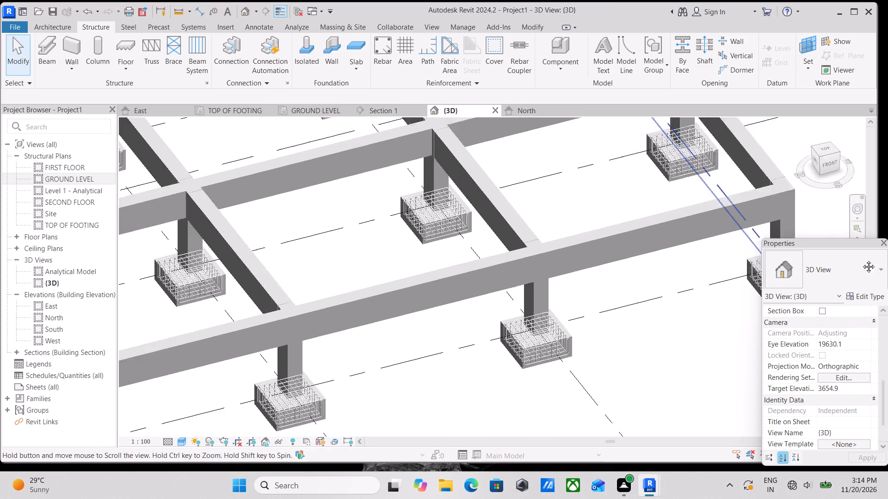
middle_drag(862, 260, 887, 269)
middle_drag(519, 246, 806, 178)
scroll(505, 298, down, 3)
middle_drag(508, 300, 845, 348)
middle_drag(609, 268, 630, 345)
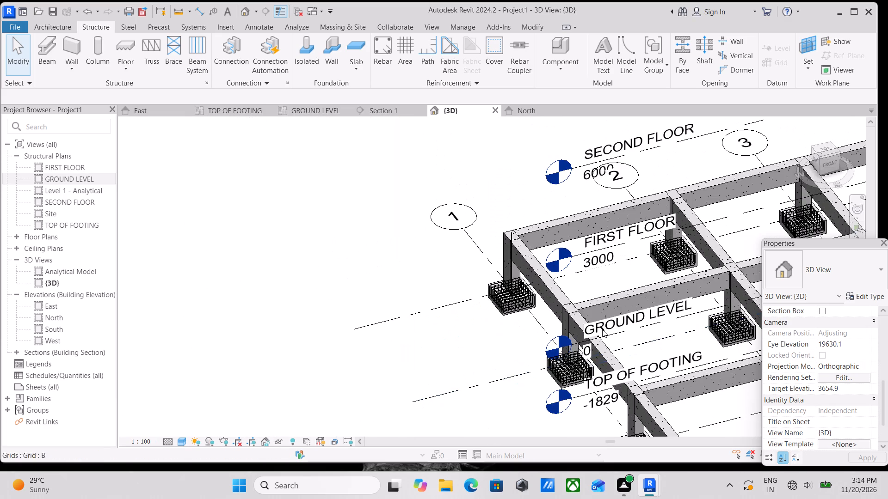
scroll(550, 305, up, 3)
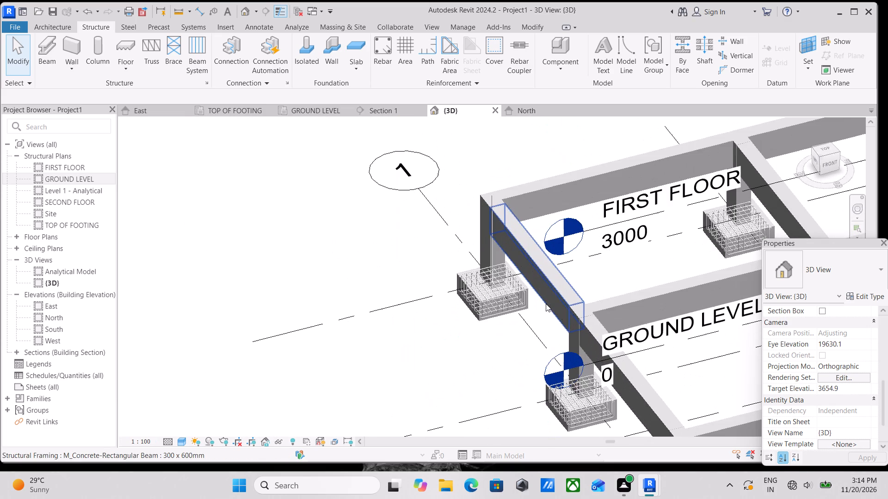
middle_drag(546, 302, 594, 365)
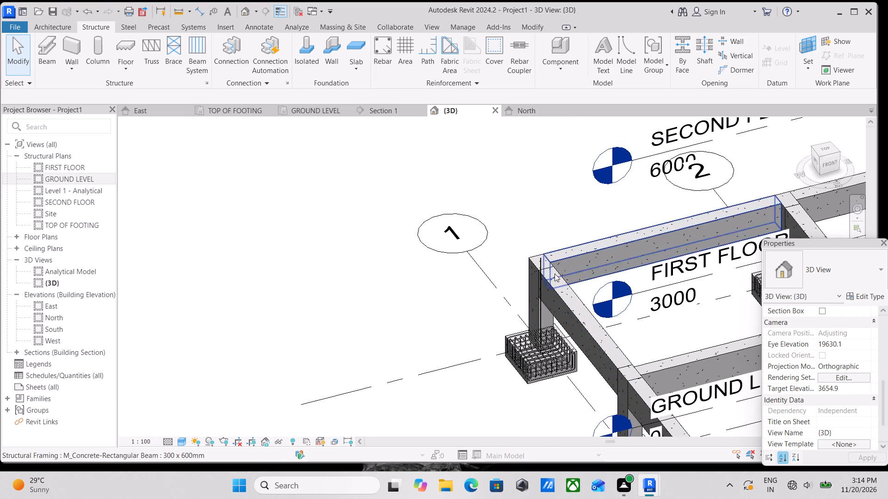
scroll(540, 271, up, 4)
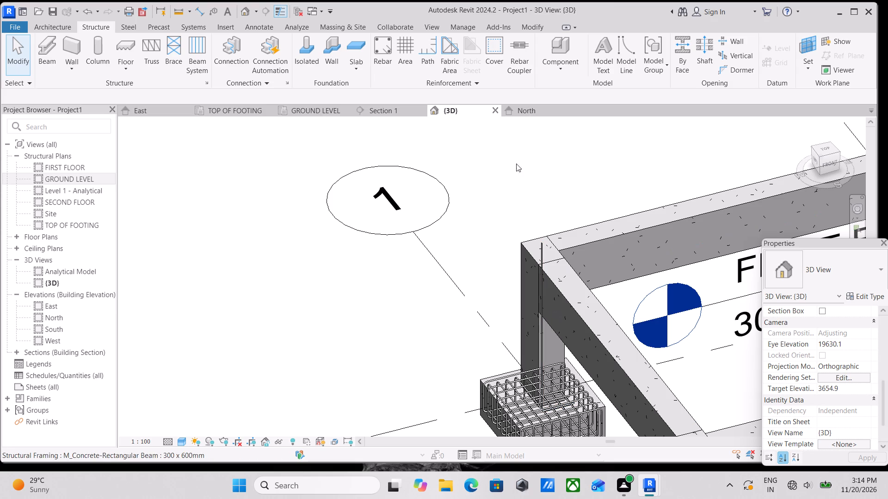
click(523, 113)
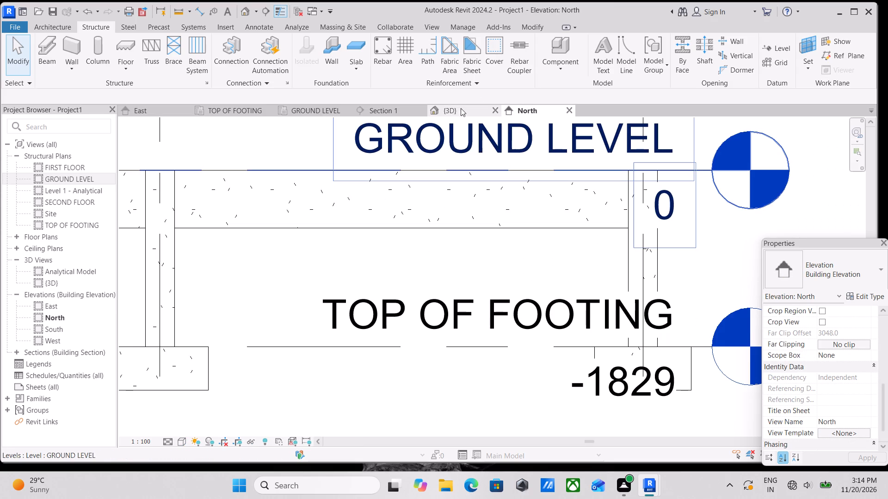
click(456, 112)
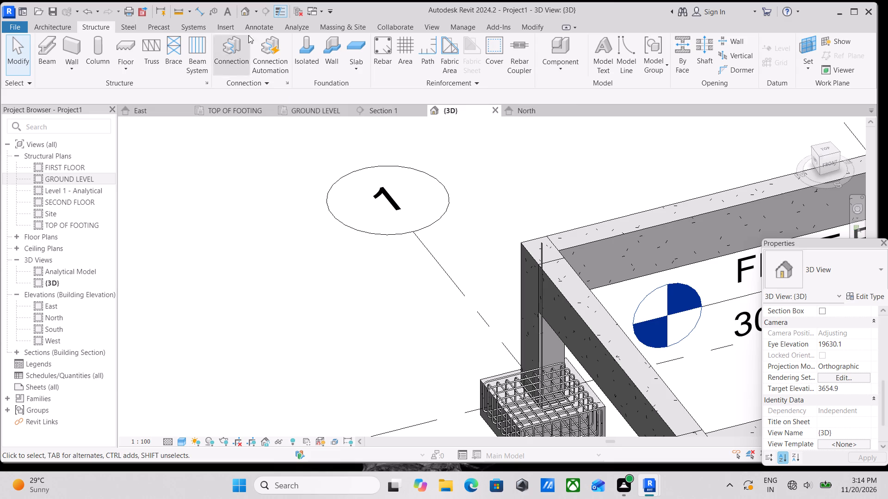
In the TOP OF FOOTING plan, nudge the M_17A bar slightly toward the column's right face and away from its upper edge.
click(238, 108)
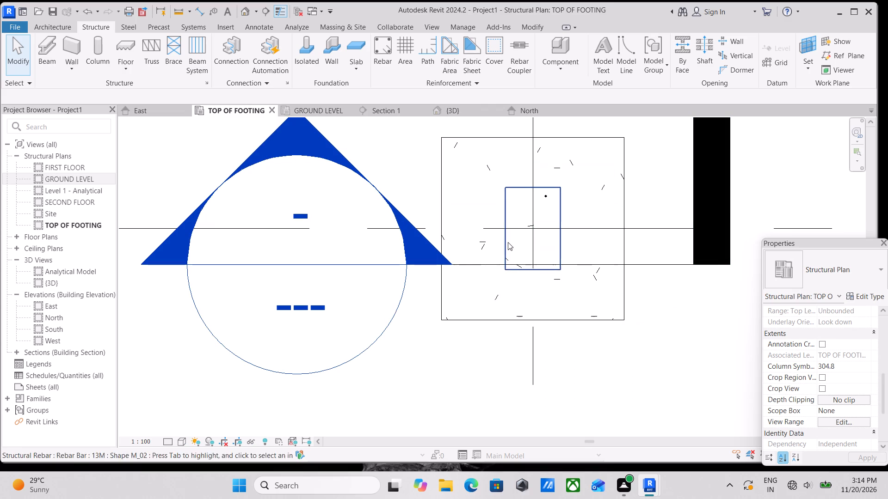
scroll(535, 235, up, 3)
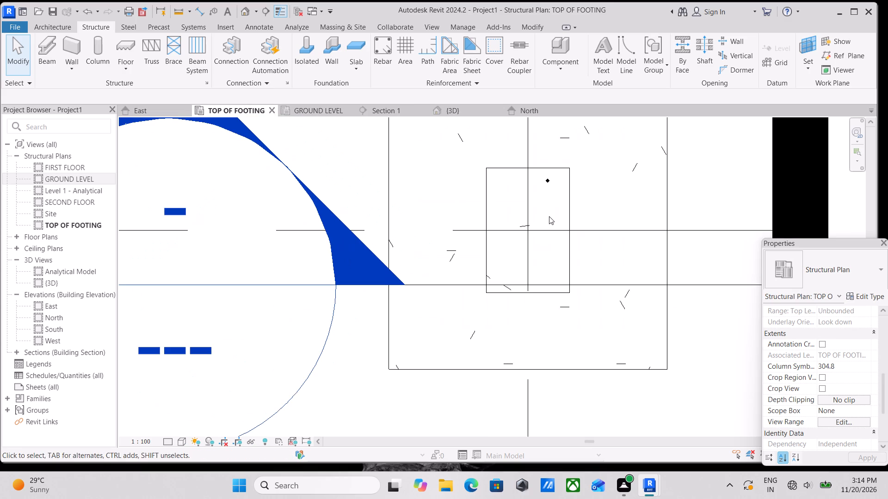
scroll(564, 209, up, 1)
scroll(545, 158, up, 5)
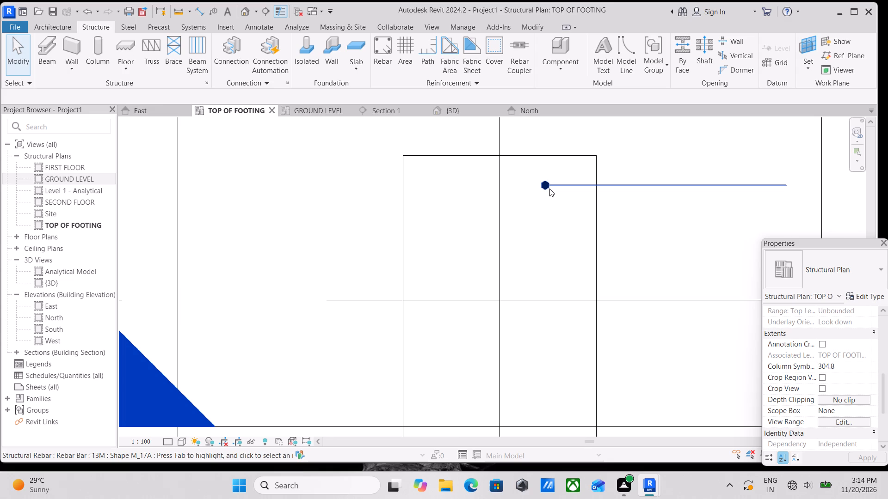
click(546, 186)
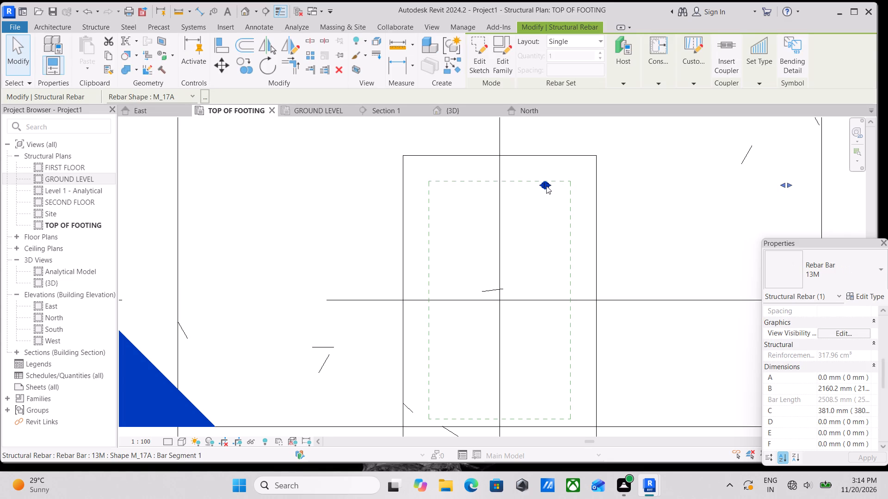
key(Escape)
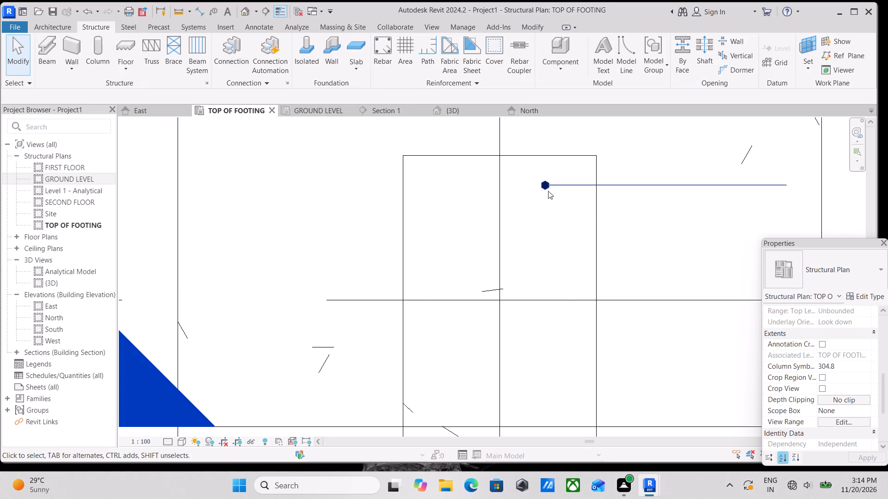
scroll(559, 208, up, 1)
click(547, 179)
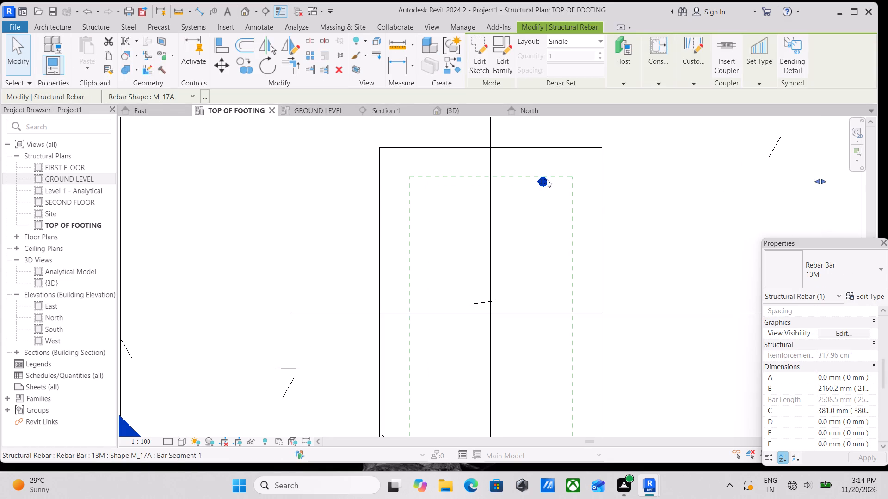
key(Right)
key(Right)
key(Right)
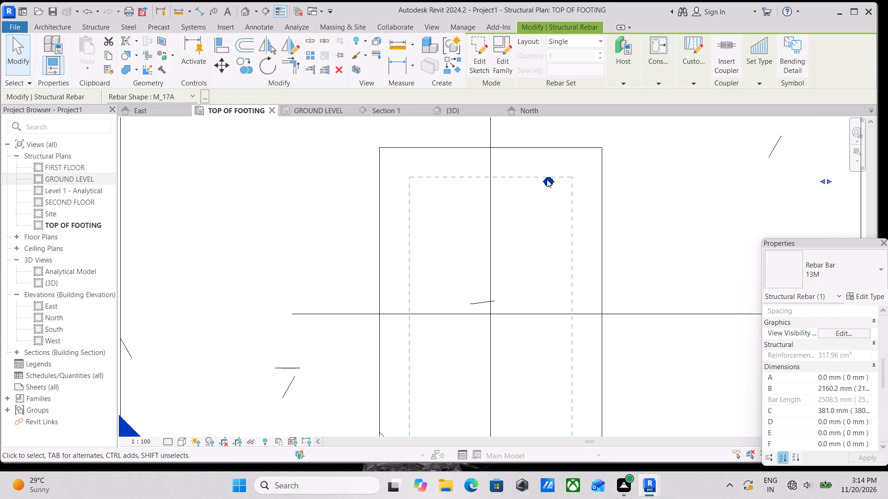
click(547, 179)
key(Down)
key(Down)
key(Down)
key(Down)
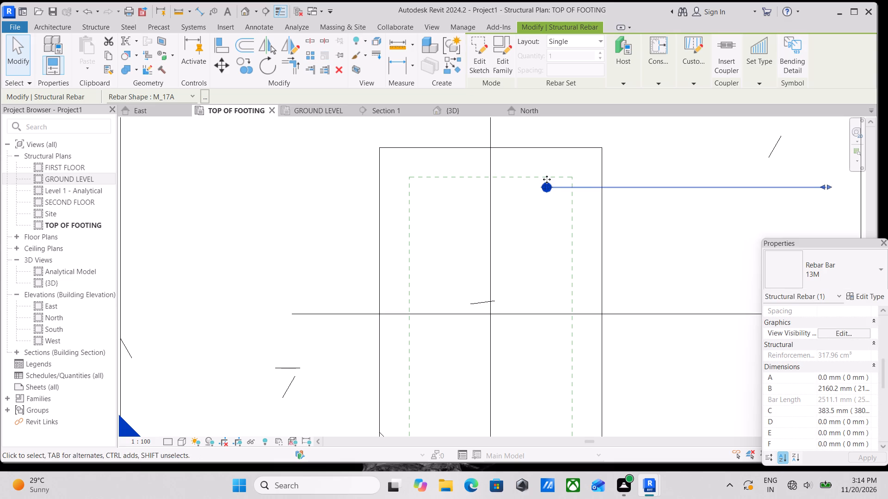
key(Escape)
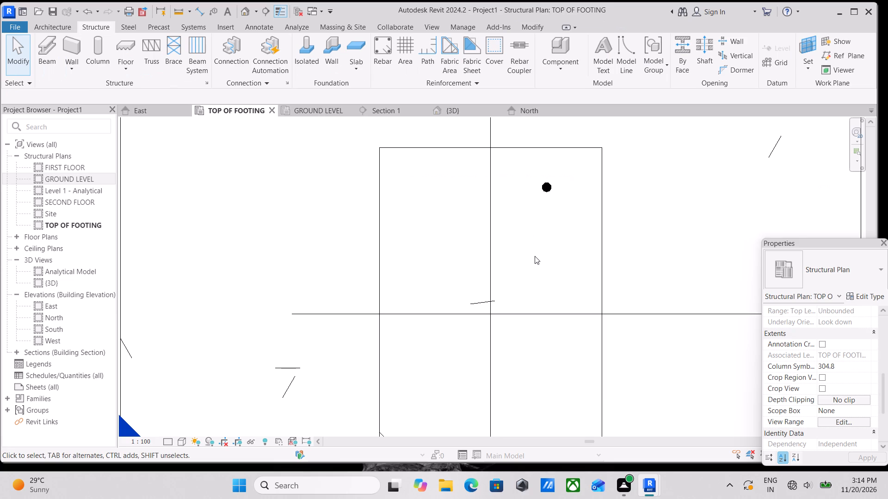
Set the TOP OF FOOTING plan's visual style to Wireframe.
click(168, 437)
click(179, 445)
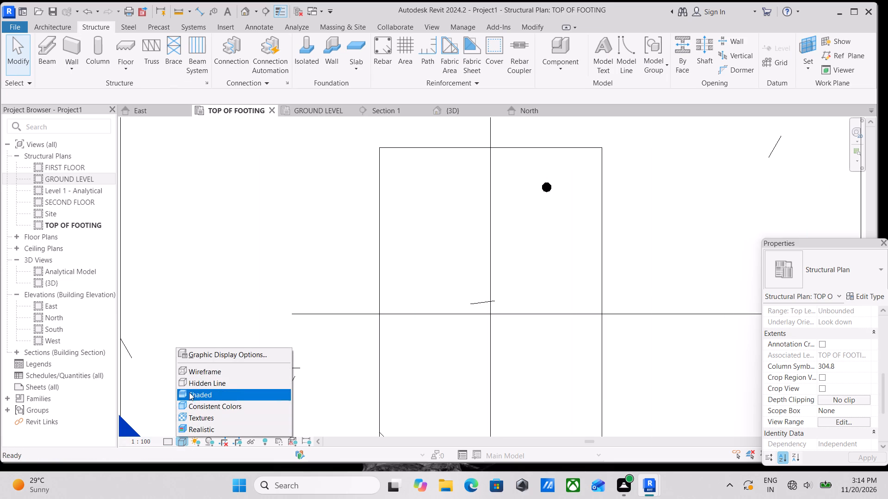
click(198, 371)
Set the TOP OF FOOTING plan's detail level to Fine.
scroll(508, 273, down, 1)
middle_drag(508, 273, 439, 340)
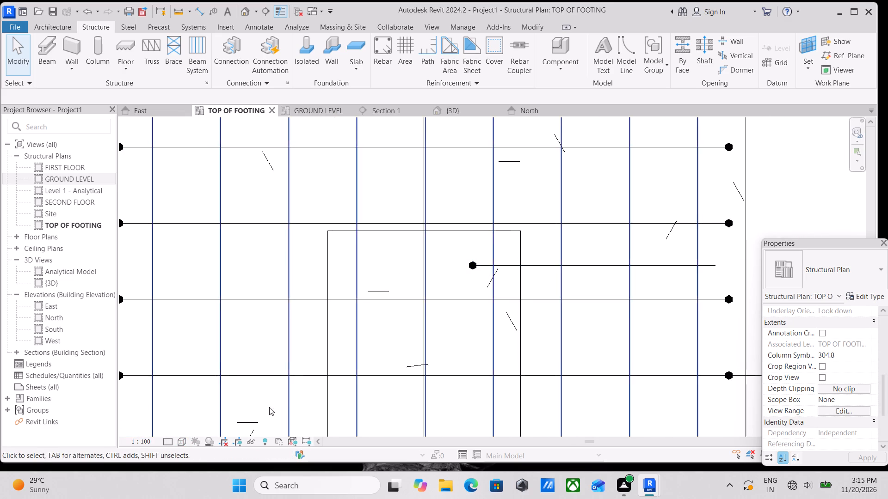
scroll(308, 384, down, 3)
click(417, 301)
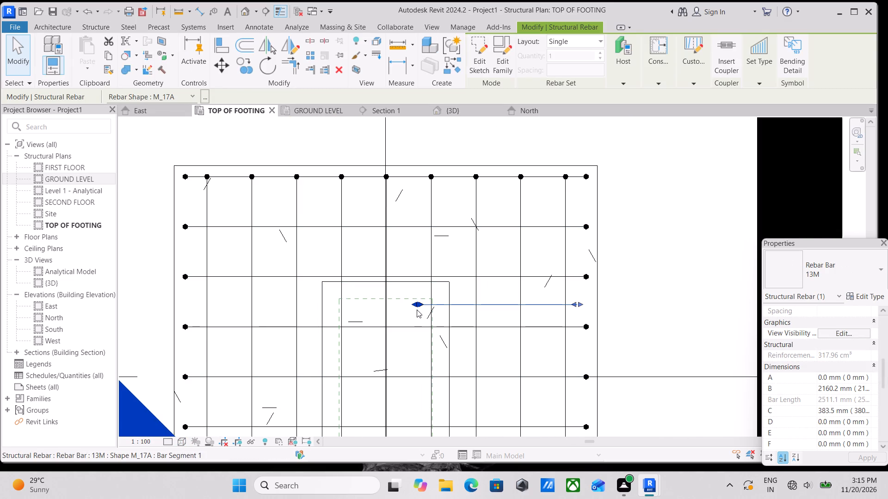
click(165, 443)
click(166, 434)
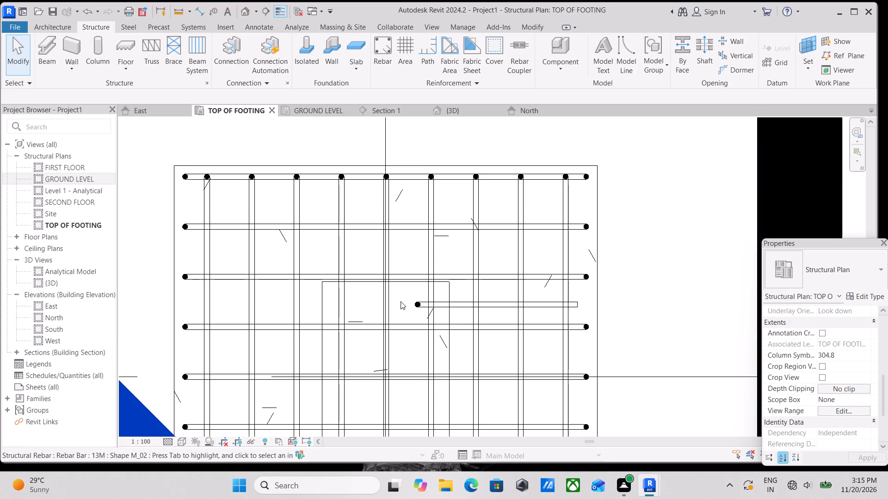
Examine the M_17A bar's position within the column outline and over the footing's rebar mesh.
scroll(425, 304, up, 2)
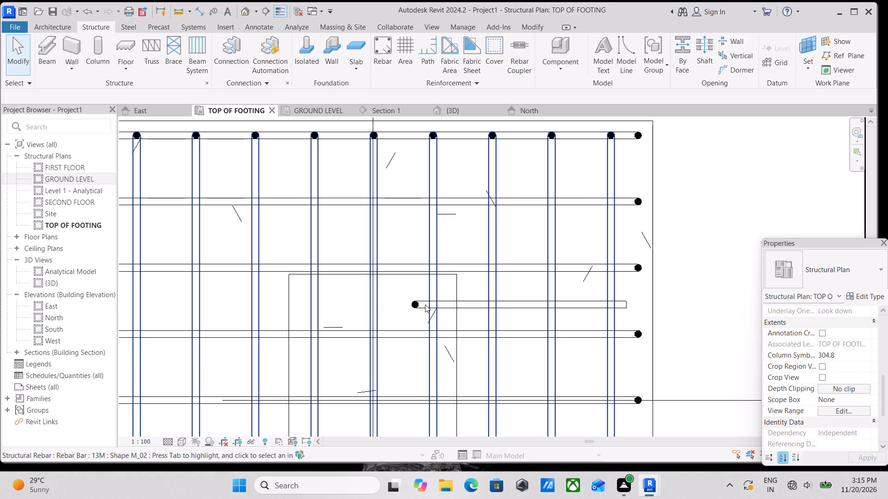
scroll(438, 326, up, 2)
key(Escape)
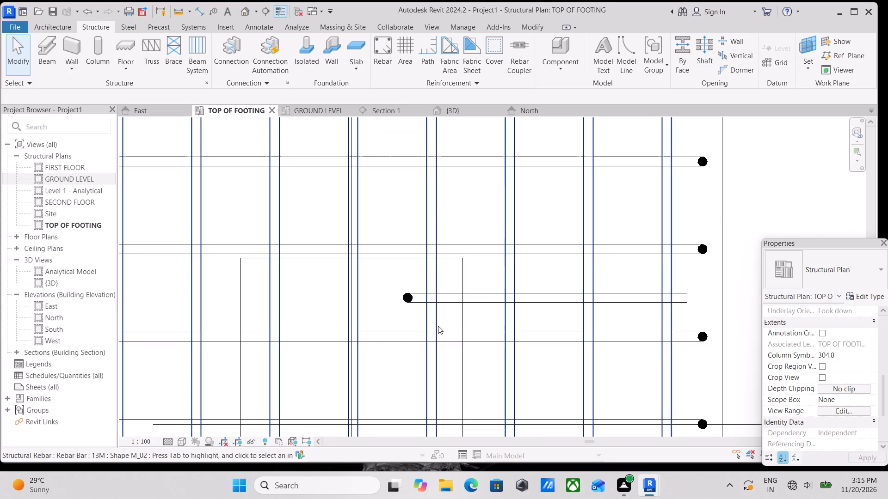
scroll(432, 319, up, 4)
click(400, 283)
scroll(400, 283, down, 7)
middle_drag(400, 283, 419, 283)
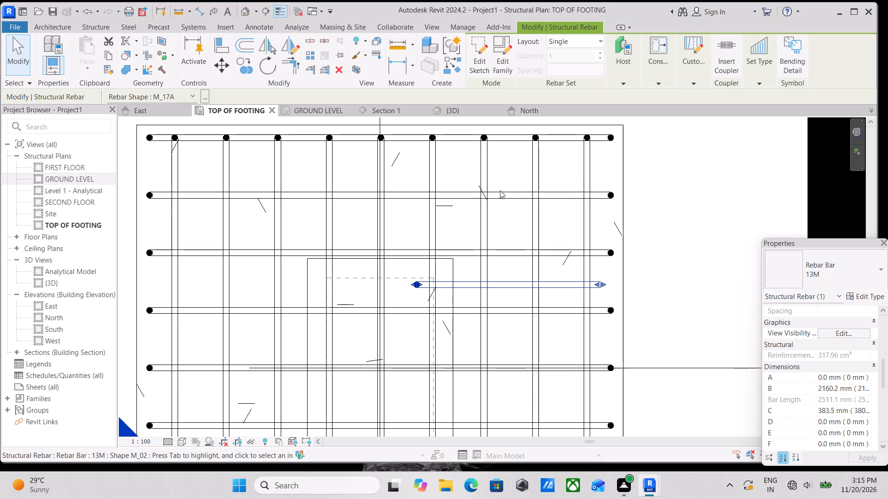
key(Escape)
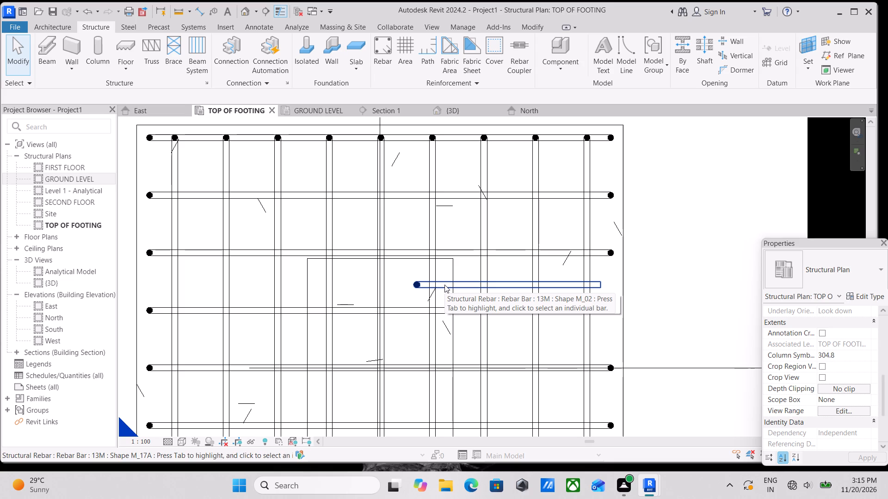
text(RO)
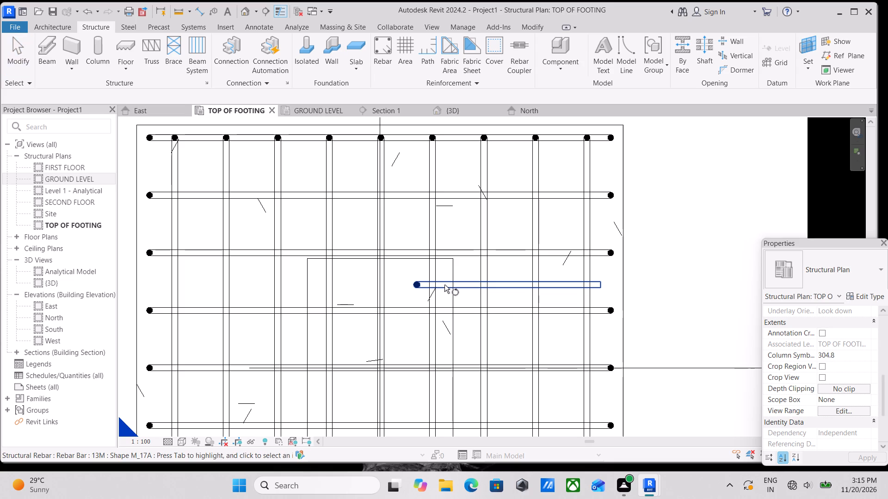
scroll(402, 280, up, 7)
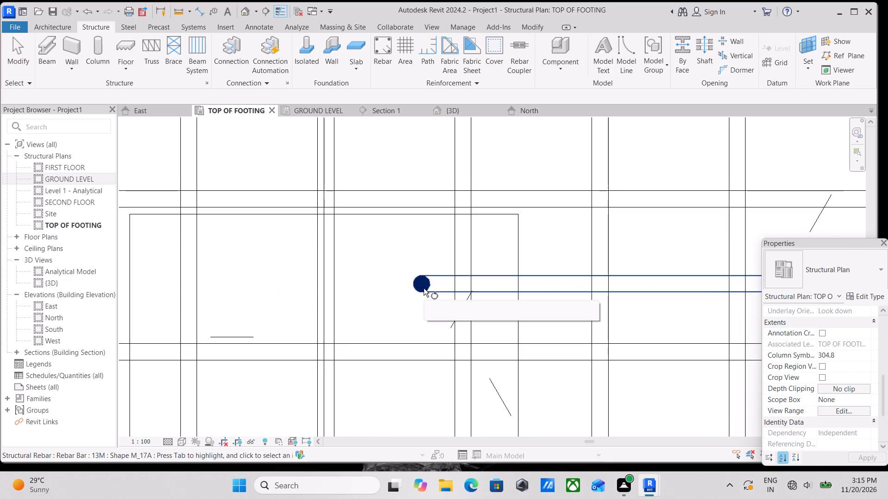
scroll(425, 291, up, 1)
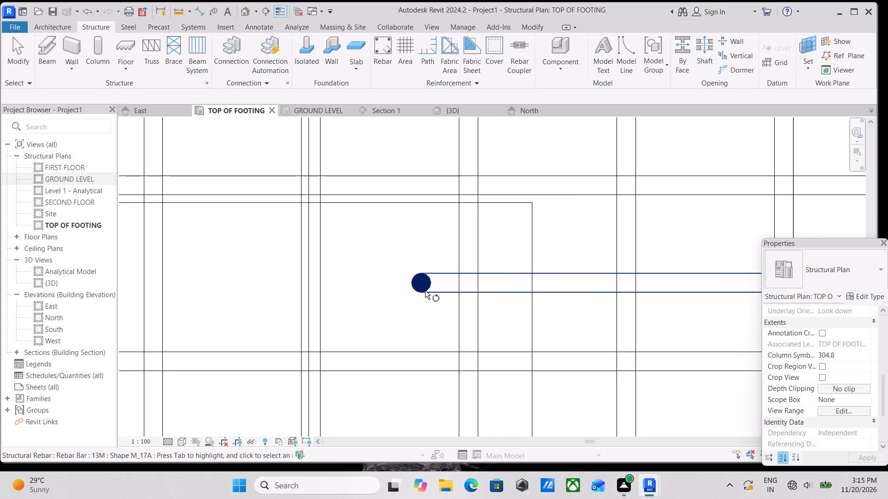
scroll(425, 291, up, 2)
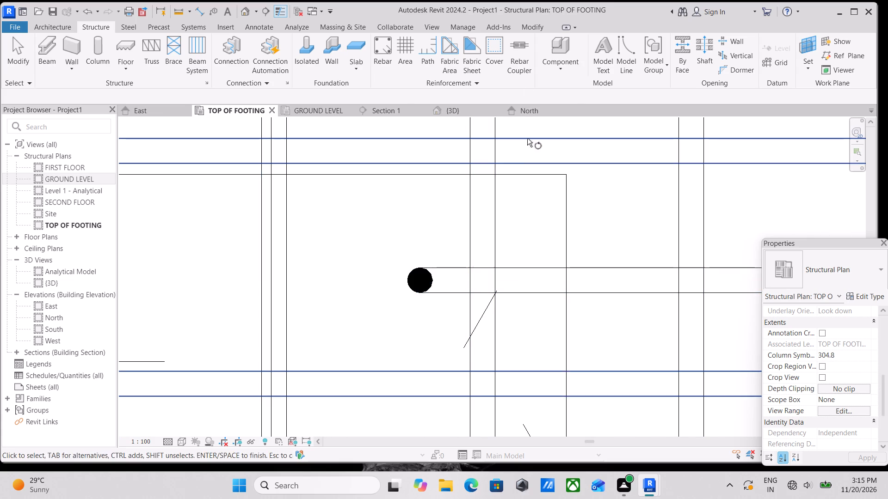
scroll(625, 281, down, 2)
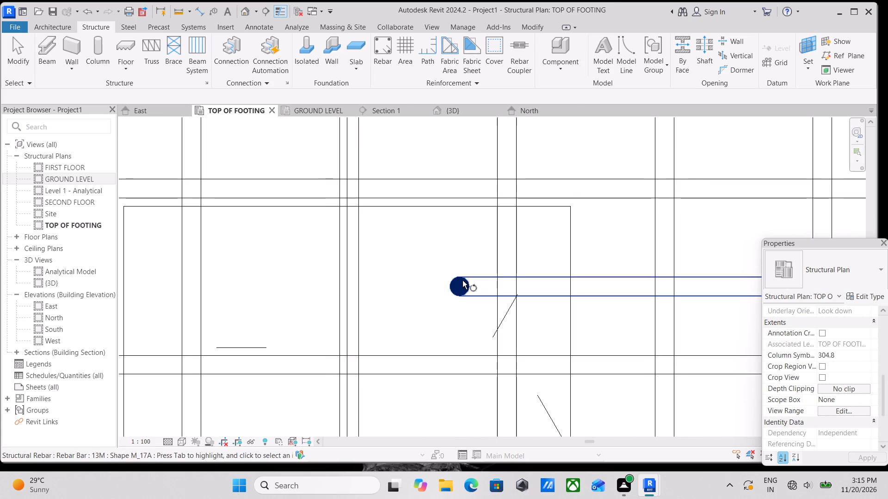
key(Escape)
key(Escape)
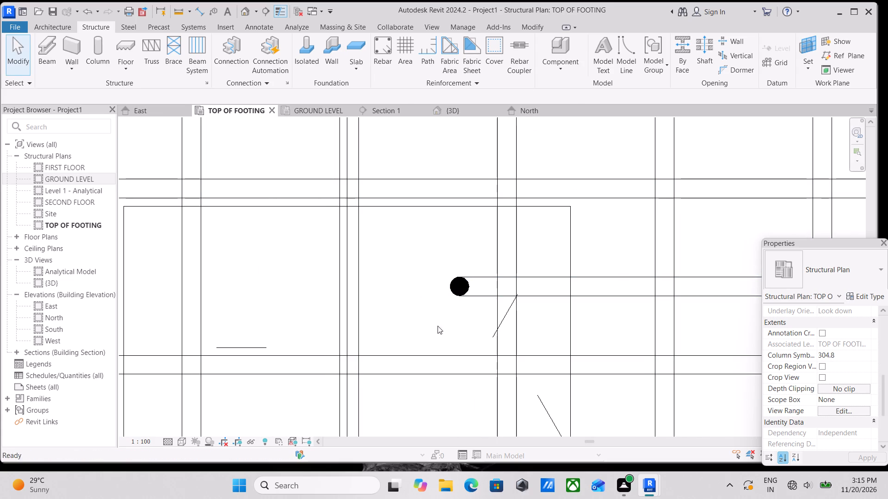
Rotate a copy of the M_17A bar in the column about a newly placed center of rotation.
click(467, 289)
scroll(467, 289, down, 4)
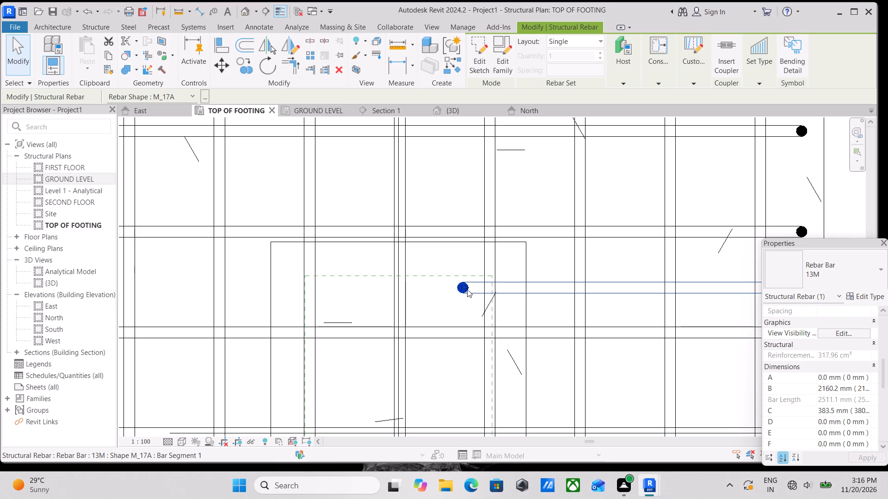
click(265, 64)
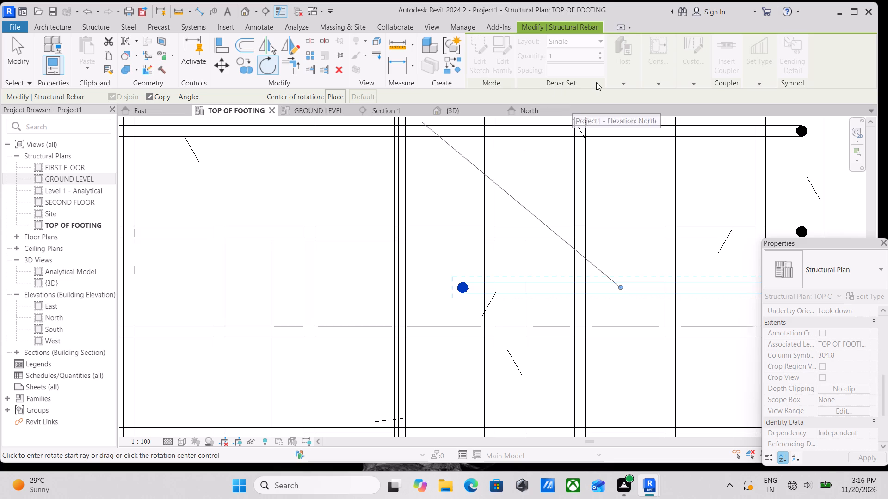
click(338, 91)
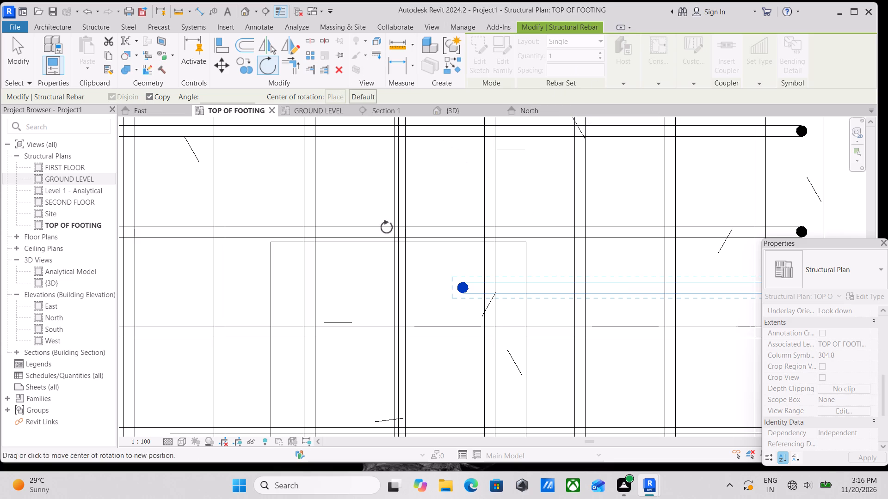
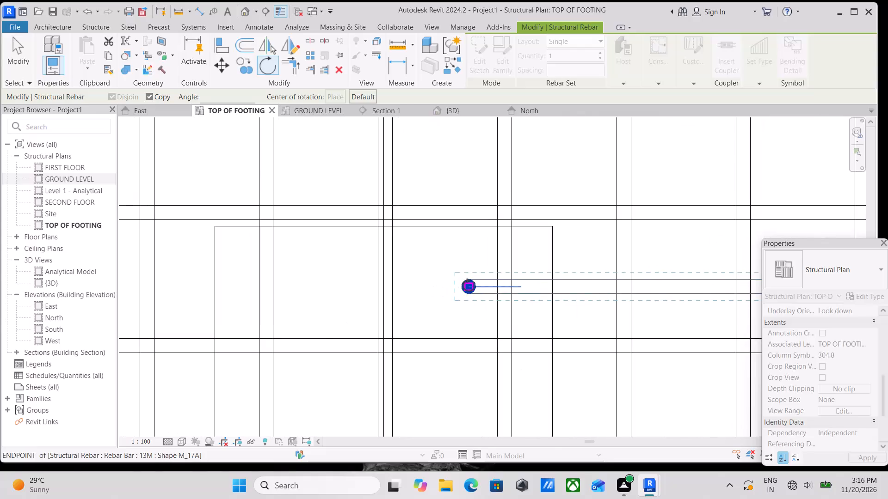
Set the rotation center at the M_17A bar's vertical leg and rotate the copy about 45° toward the column's corner.
scroll(469, 285, up, 4)
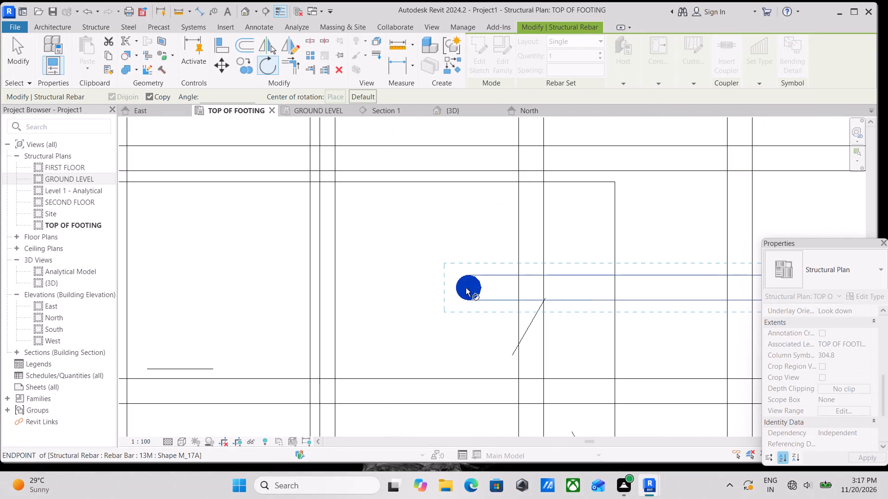
click(466, 288)
scroll(605, 295, down, 1)
middle_drag(605, 295, 445, 291)
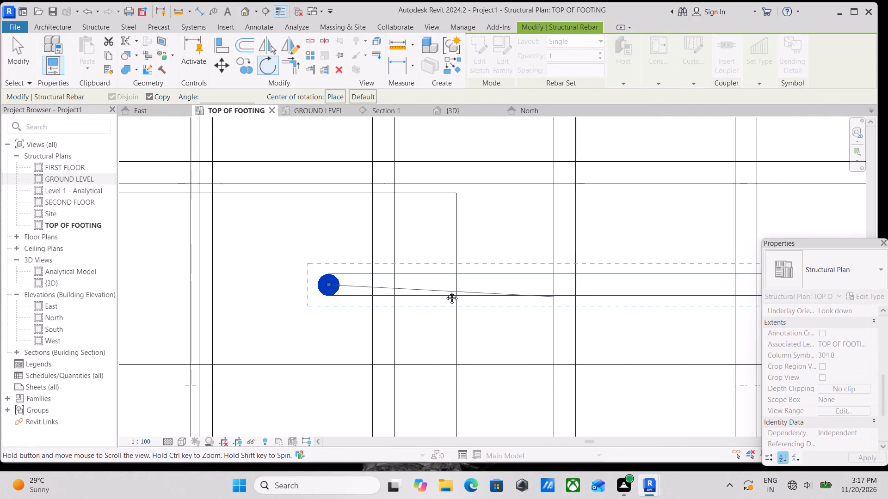
middle_drag(445, 291, 438, 291)
click(517, 283)
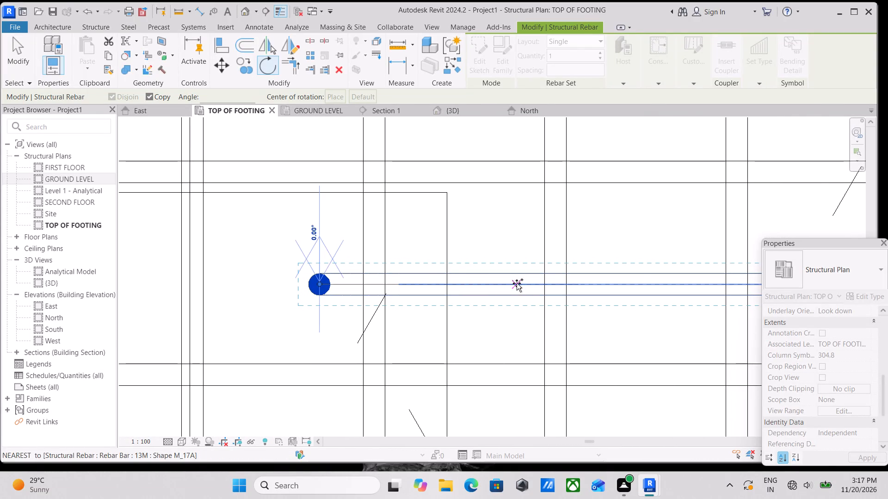
scroll(498, 235, down, 1)
middle_drag(498, 235, 531, 310)
scroll(524, 251, down, 7)
middle_drag(524, 251, 528, 260)
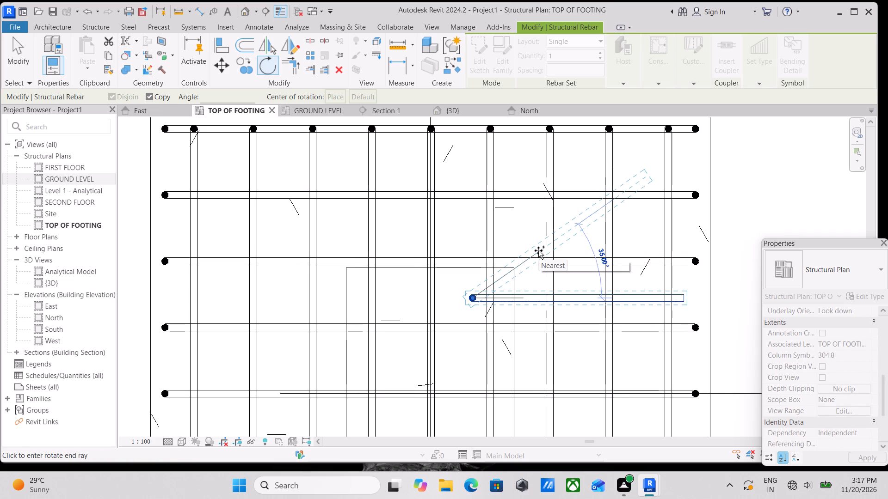
middle_drag(538, 250, 568, 329)
scroll(568, 329, up, 1)
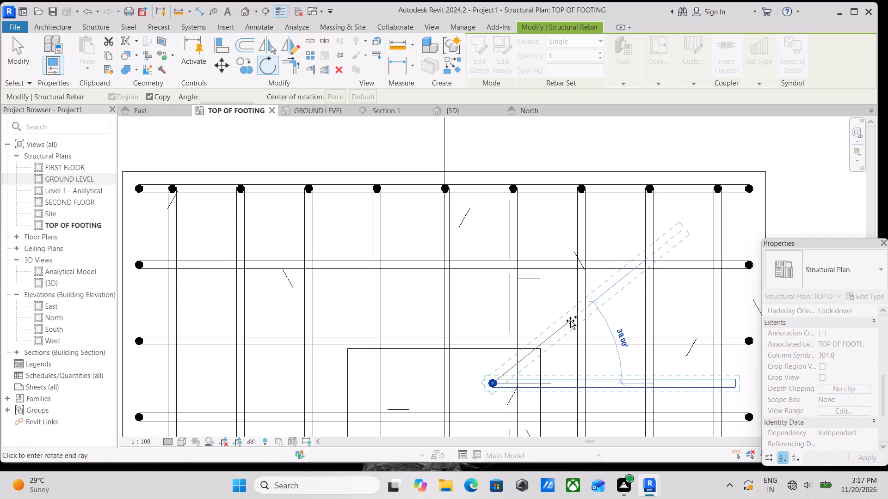
click(566, 310)
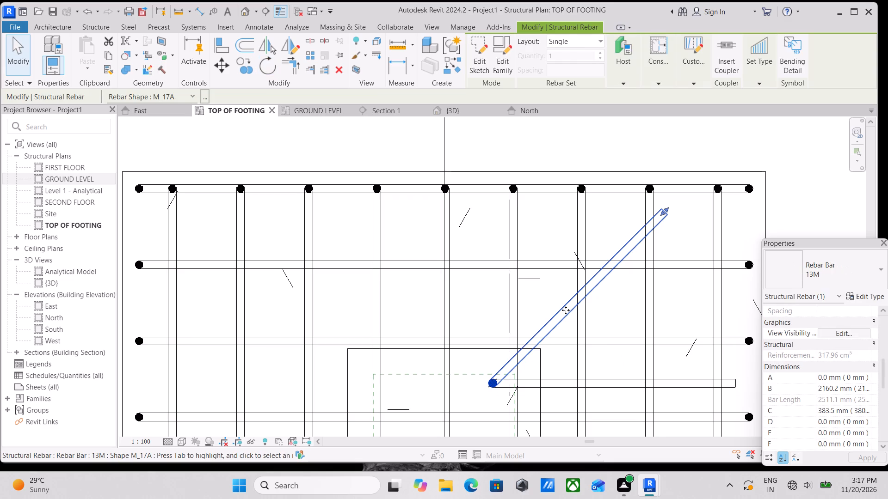
scroll(566, 310, down, 2)
key(Escape)
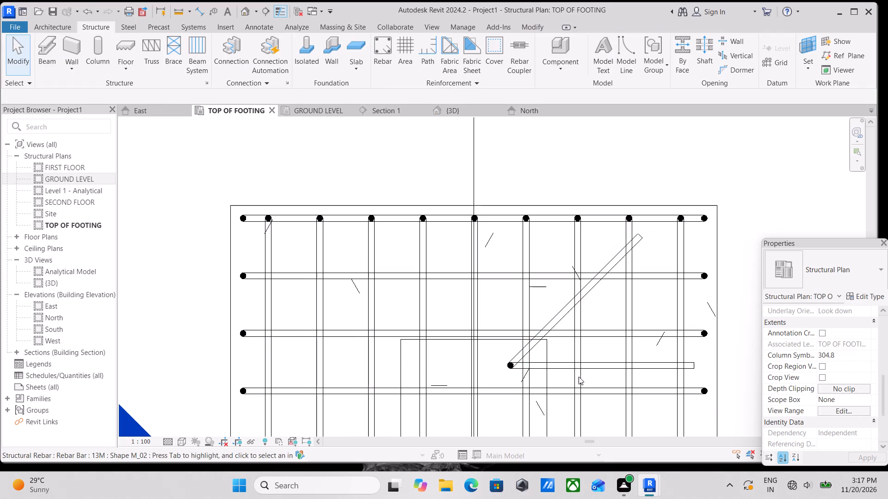
Nudge the original horizontal M_17A bar down the plan to just past grid A, near the middle of the column's long side.
middle_drag(566, 355, 574, 316)
click(575, 323)
middle_drag(575, 323, 575, 309)
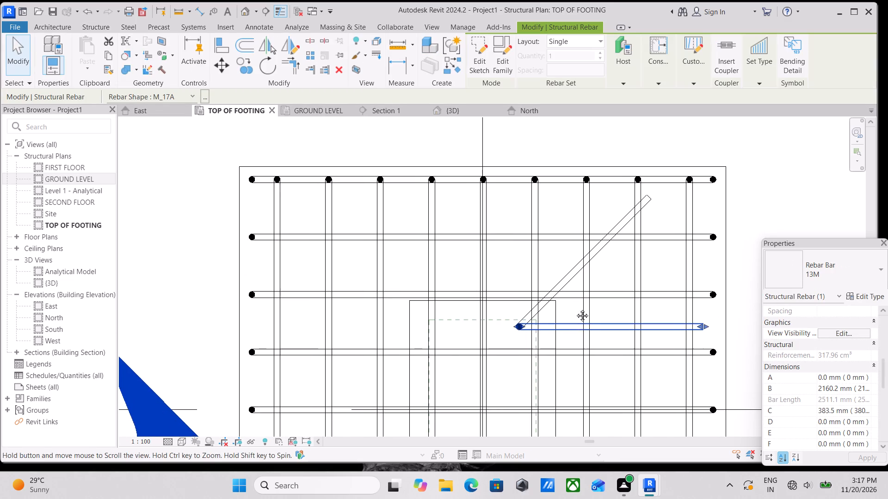
middle_drag(575, 309, 591, 266)
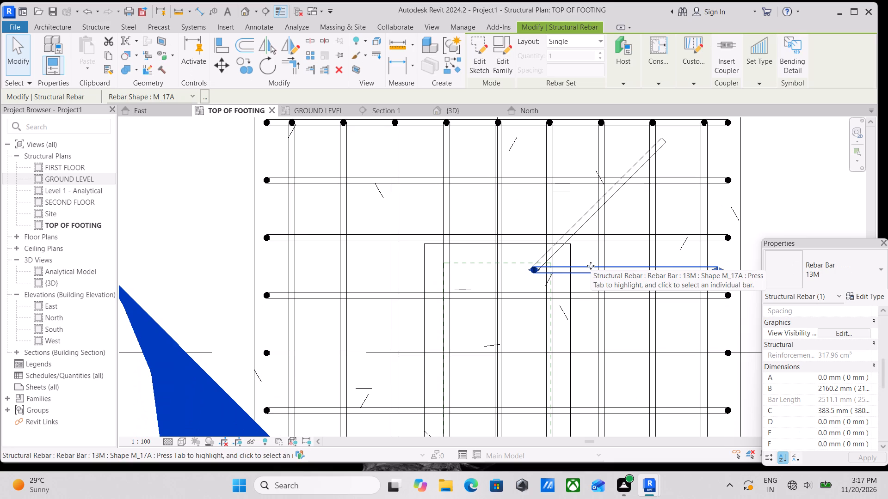
key(Down)
key(Down)
key(Down)
key(Down)
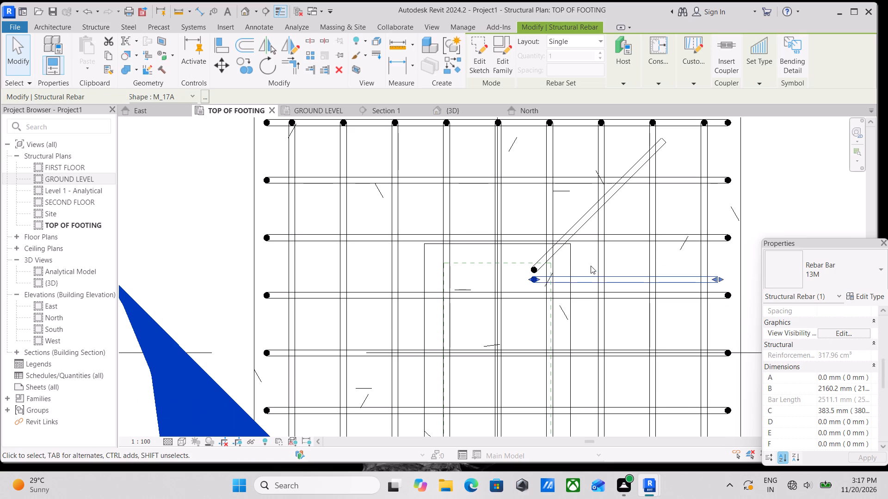
key(Down)
key(Down)
key(Down)
key(Down)
key(Down)
key(Down)
key(Down)
key(Down)
key(Down)
key(Down)
key(Down)
key(Down)
key(Down)
key(Down)
key(Down)
key(Down)
key(Down)
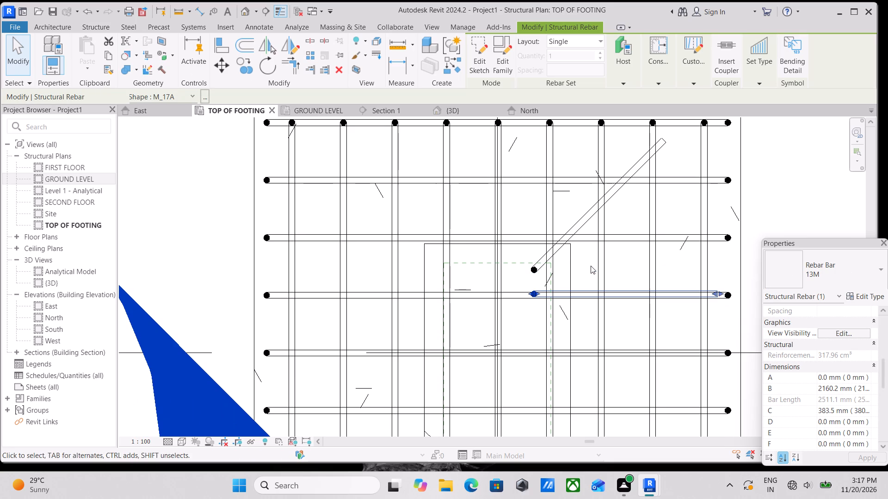
key(Down)
key(Down)
key(Down)
key(Down)
key(Down)
key(Down)
key(Down)
key(Down)
key(Down)
key(Down)
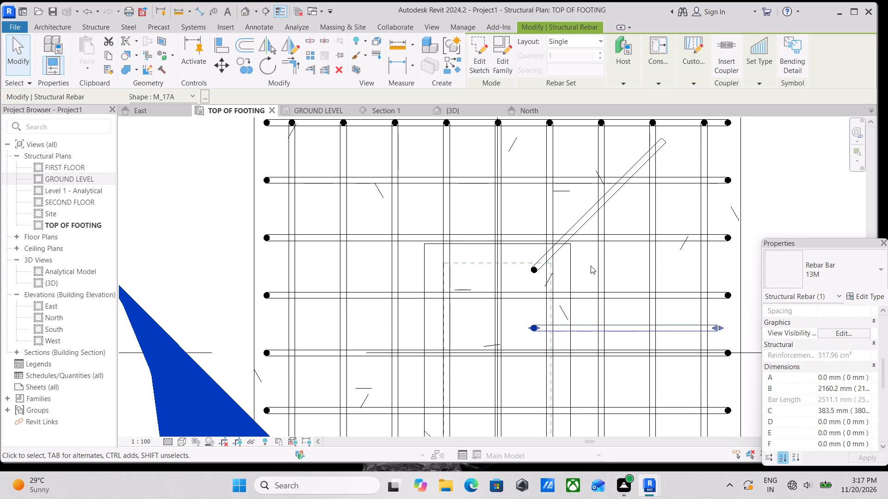
key(Down)
key(Down)
key(Down)
key(Down)
key(Down)
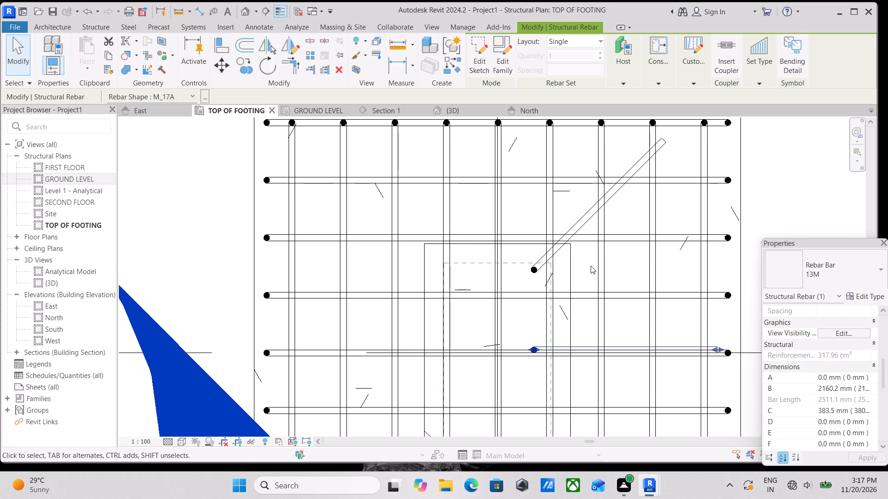
key(Down)
key(Down)
key(Down)
key(Down)
key(Down)
key(Down)
key(Down)
key(Down)
key(Down)
key(Down)
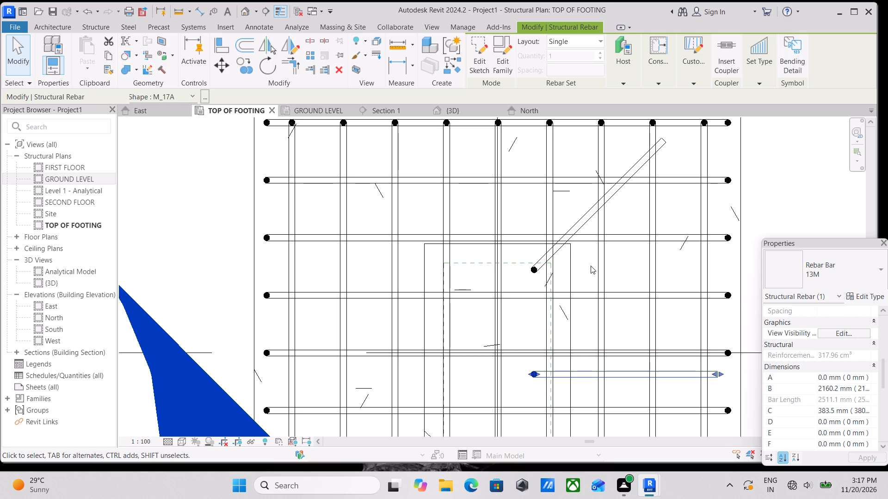
key(Down)
key(Down)
key(Down)
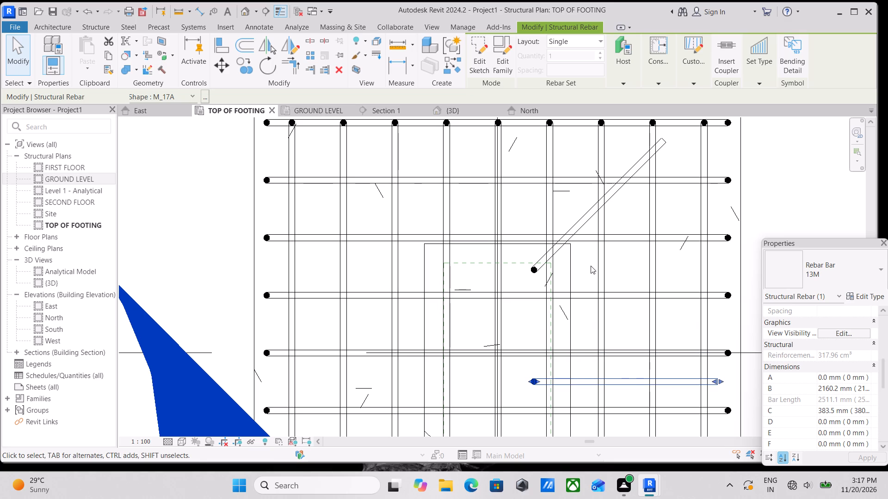
key(Escape)
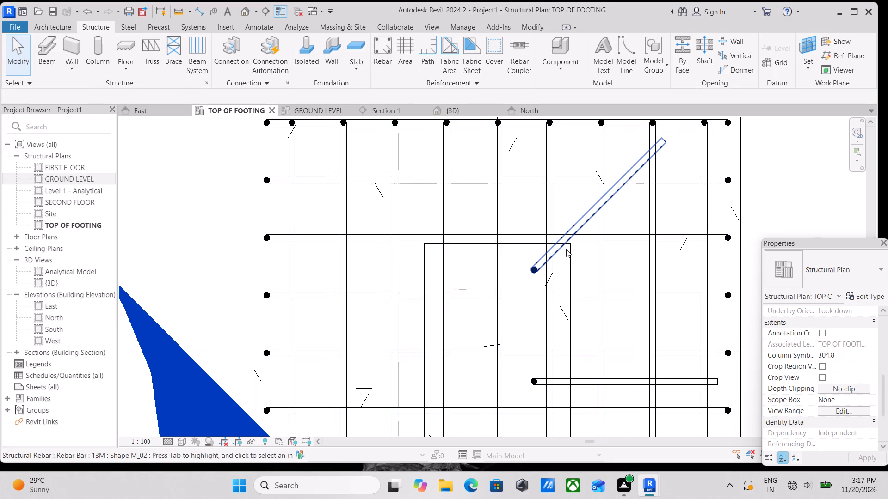
Nudge the diagonal M_17A bar slightly toward the column's side face and down the plan, keeping it inside the column corner.
scroll(566, 249, up, 3)
click(565, 245)
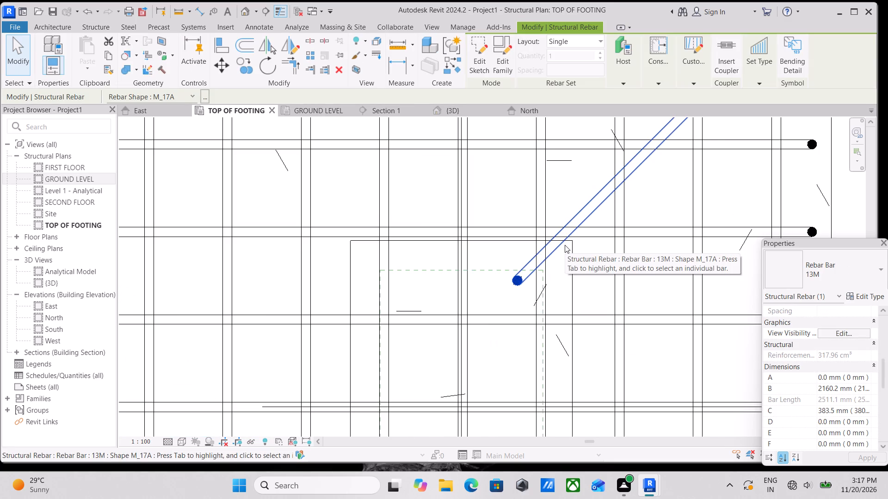
key(Right)
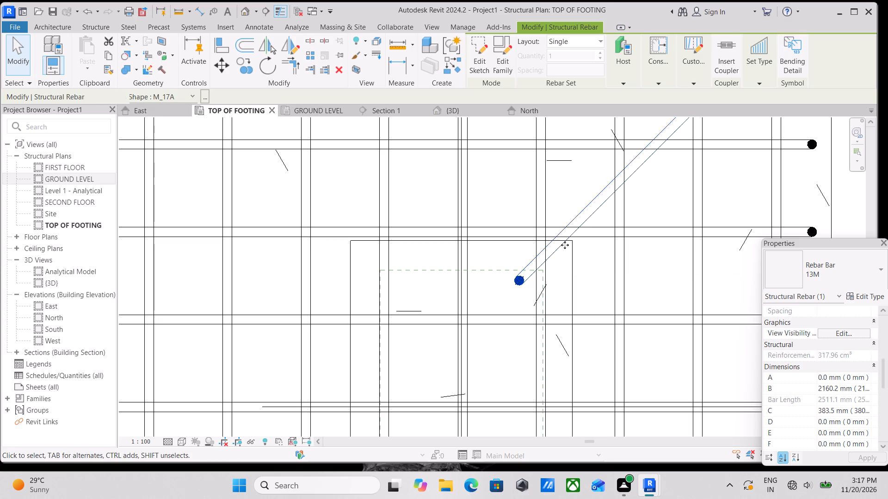
key(Right)
key(Right)
key(Right)
key(Right)
key(Right)
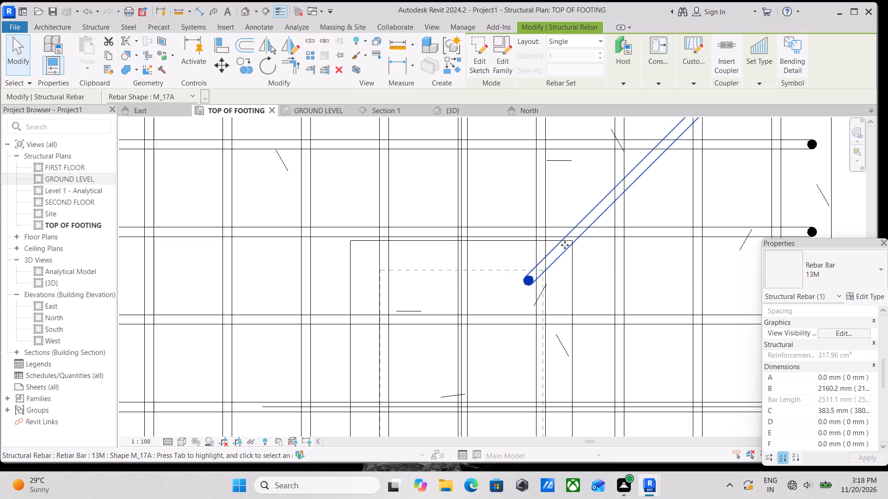
key(Right)
key(Down)
key(Down)
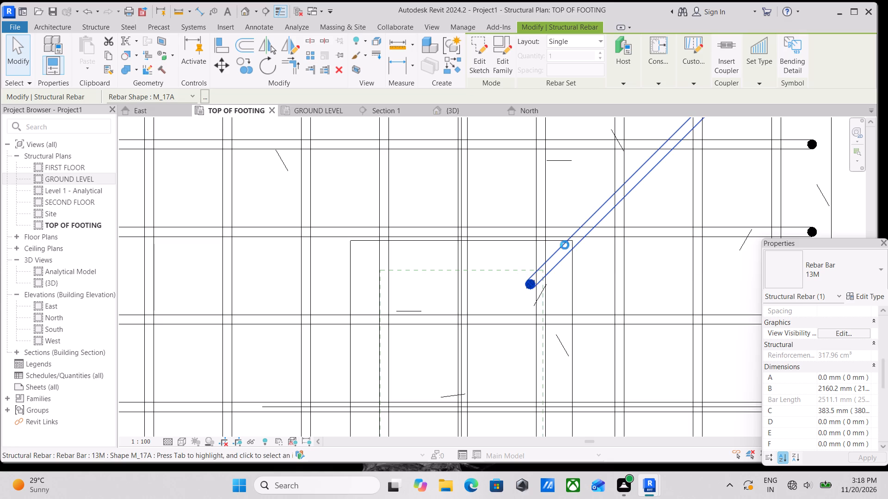
key(Right)
key(Down)
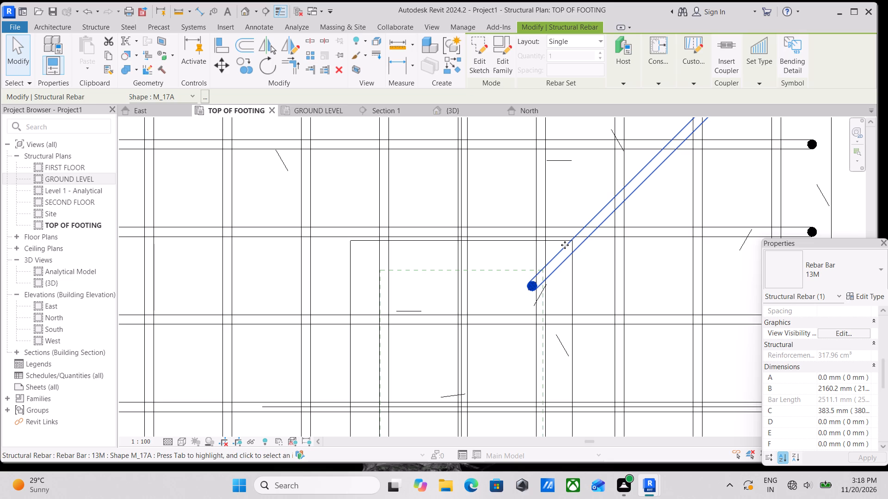
key(Escape)
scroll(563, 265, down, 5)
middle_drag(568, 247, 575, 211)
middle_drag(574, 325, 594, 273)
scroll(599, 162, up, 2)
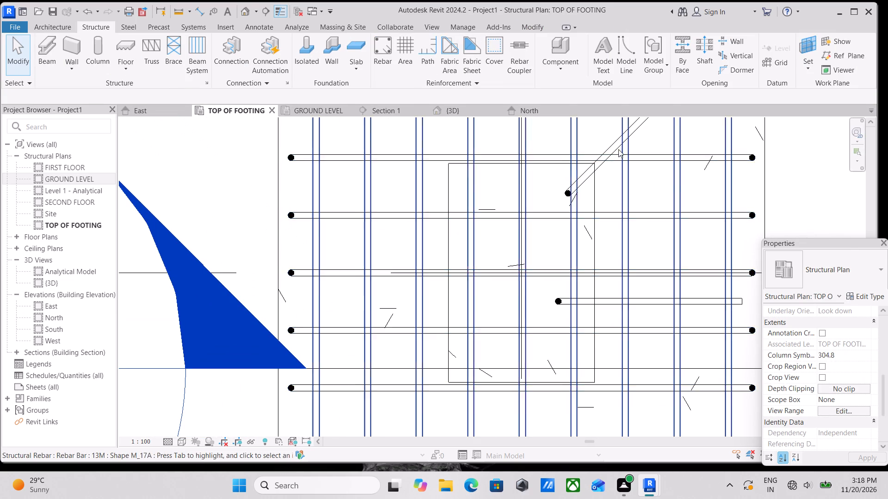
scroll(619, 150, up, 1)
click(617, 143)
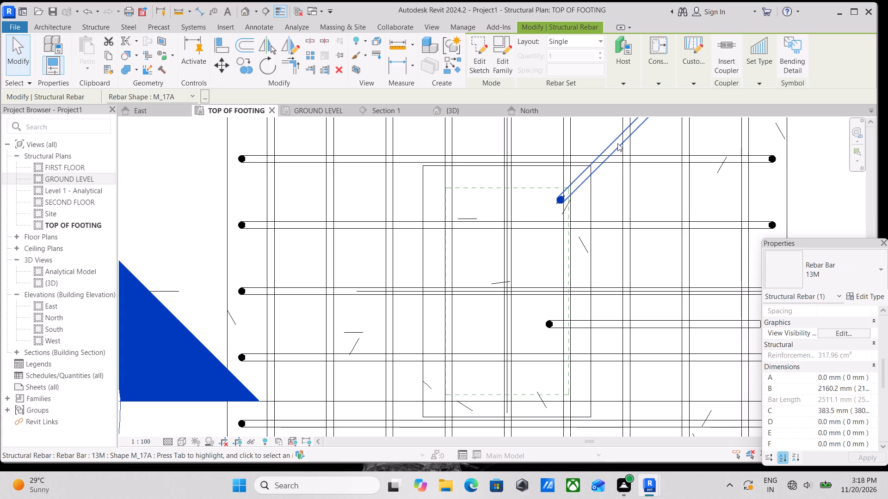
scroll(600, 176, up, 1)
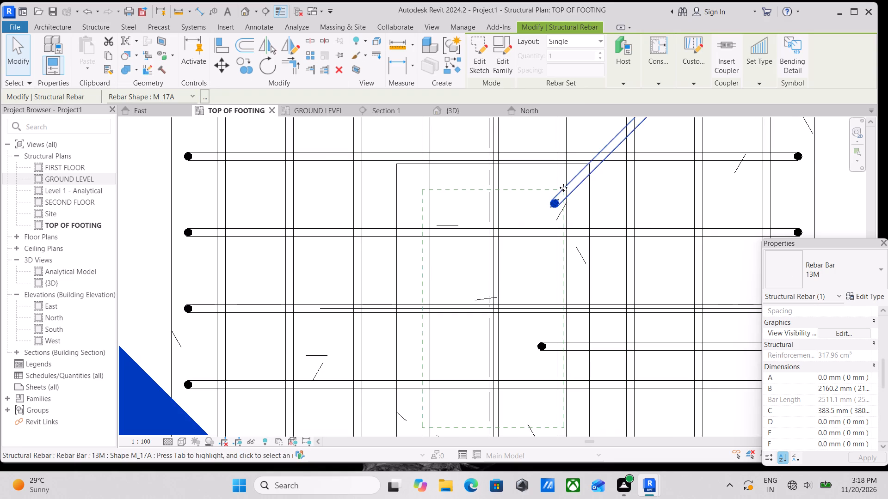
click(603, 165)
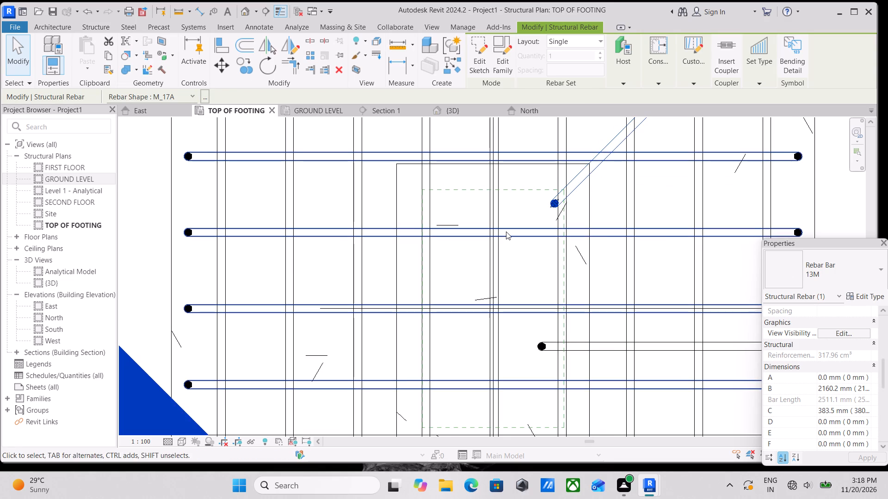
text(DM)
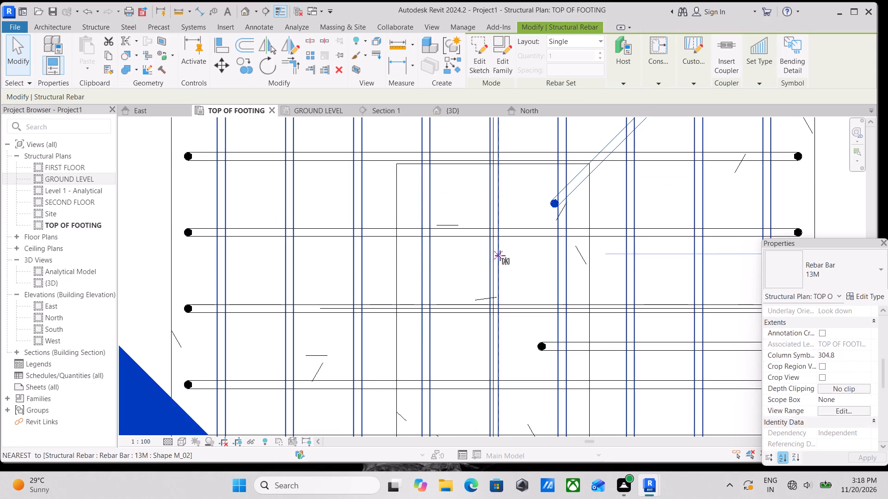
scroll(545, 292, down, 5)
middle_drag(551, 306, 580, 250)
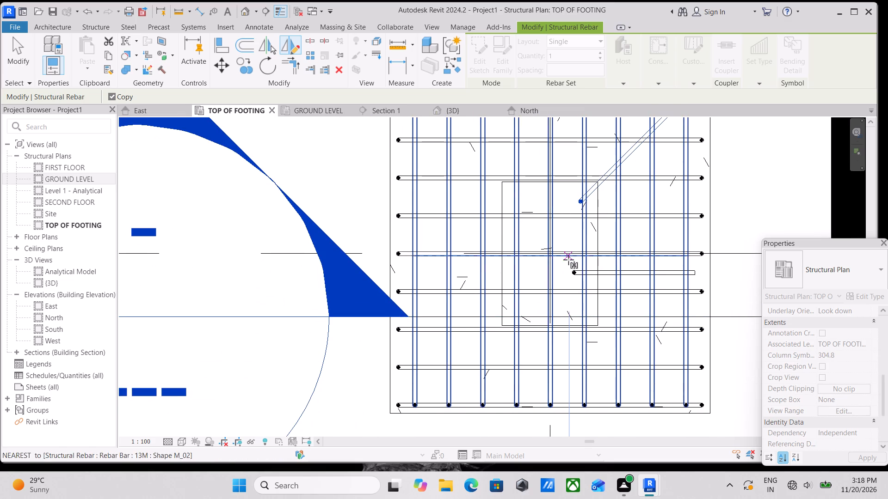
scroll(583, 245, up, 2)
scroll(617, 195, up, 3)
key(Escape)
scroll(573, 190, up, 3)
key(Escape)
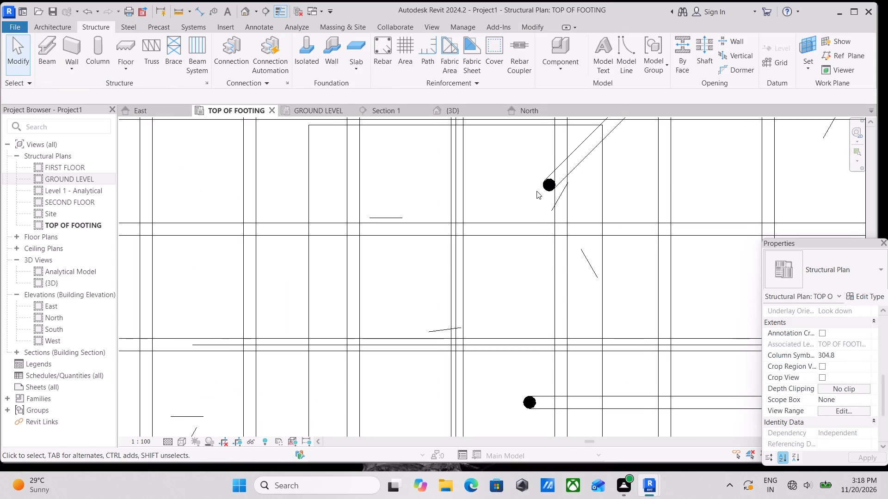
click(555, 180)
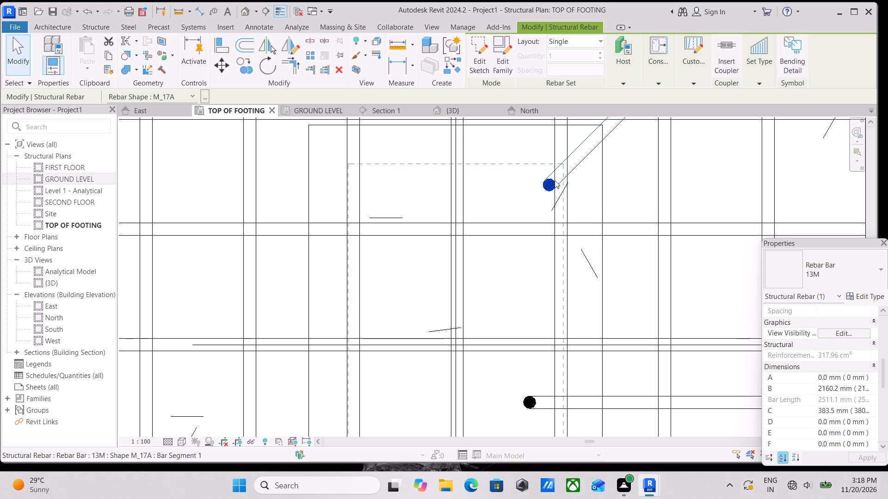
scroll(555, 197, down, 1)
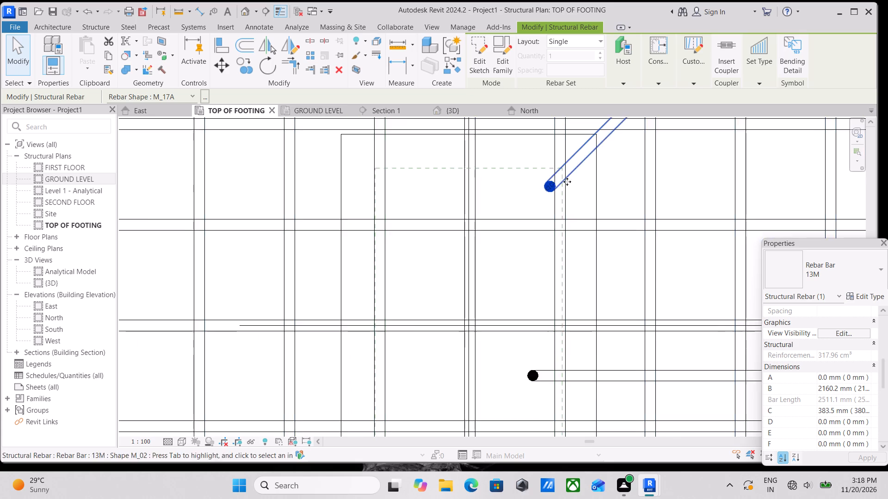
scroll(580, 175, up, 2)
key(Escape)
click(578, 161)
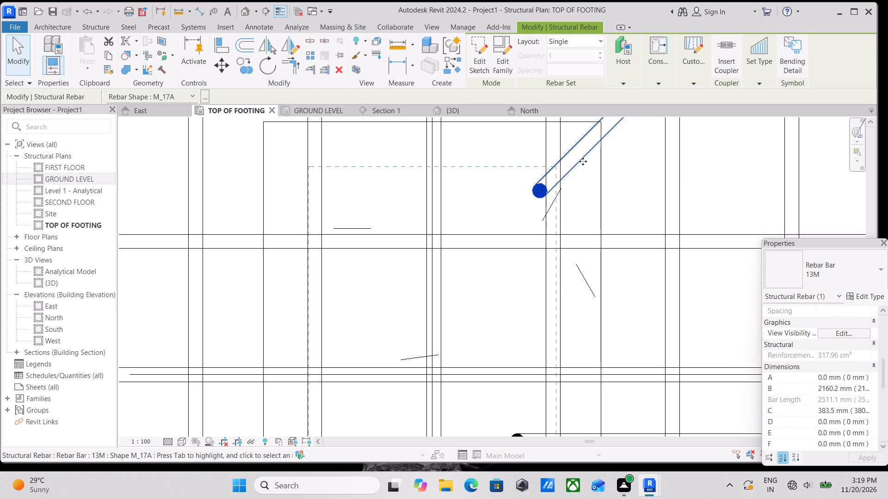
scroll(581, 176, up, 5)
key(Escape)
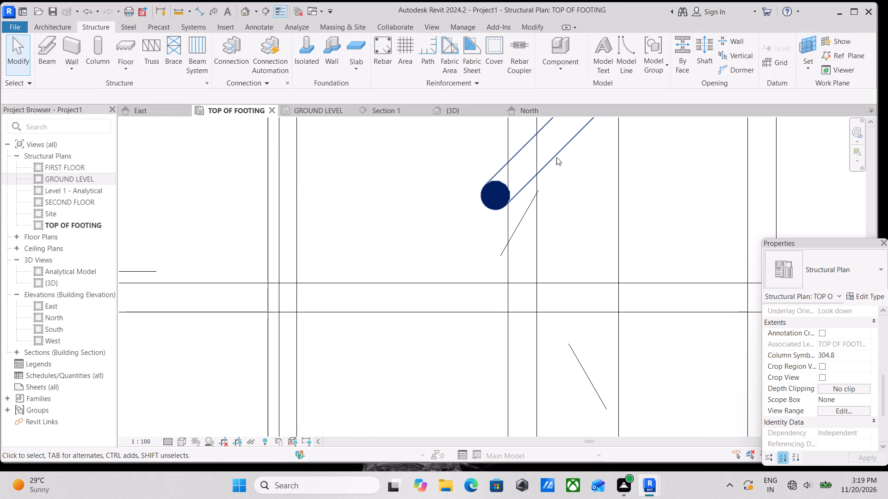
Mirror a copy of the diagonal M_17A bar to the column's opposite corner about a horizontal axis drawn from the column side's midpoint.
click(555, 155)
text(DM)
scroll(488, 304, down, 14)
middle_drag(495, 268, 508, 256)
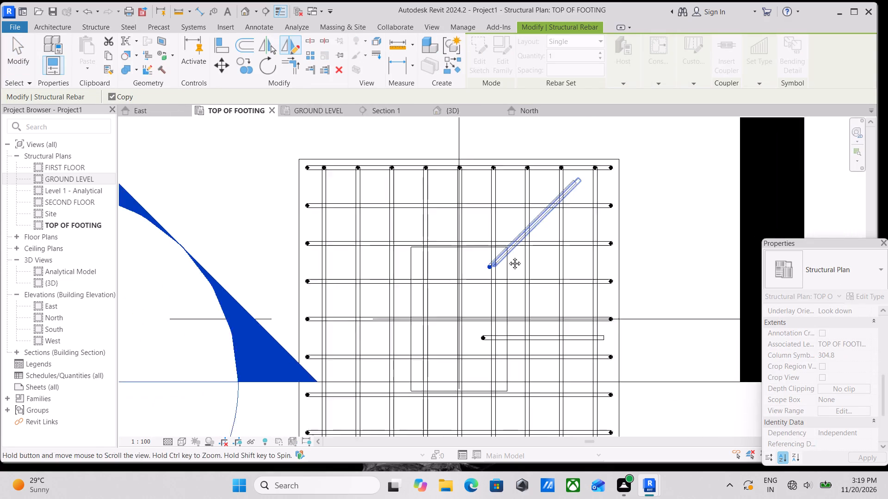
middle_drag(508, 256, 536, 206)
scroll(462, 260, up, 1)
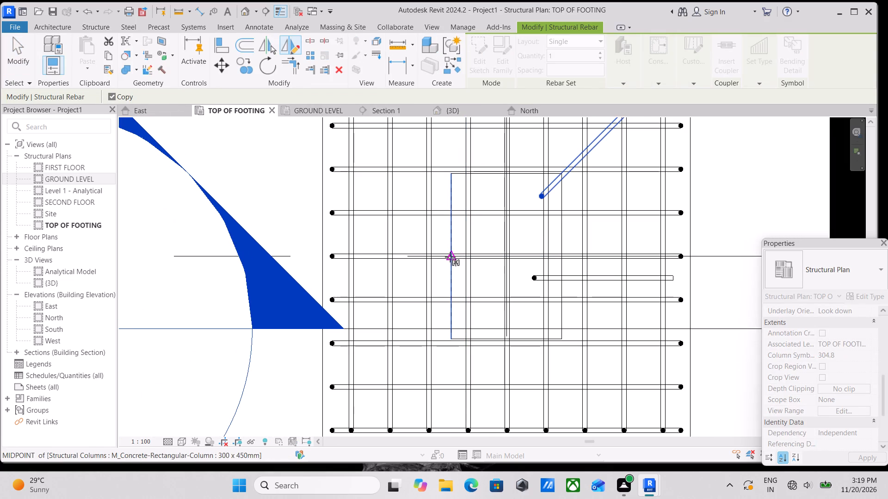
click(562, 256)
click(730, 253)
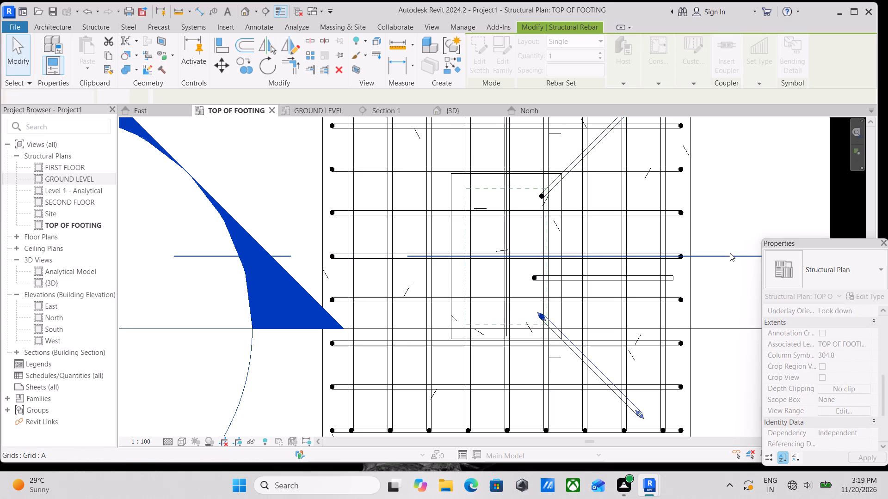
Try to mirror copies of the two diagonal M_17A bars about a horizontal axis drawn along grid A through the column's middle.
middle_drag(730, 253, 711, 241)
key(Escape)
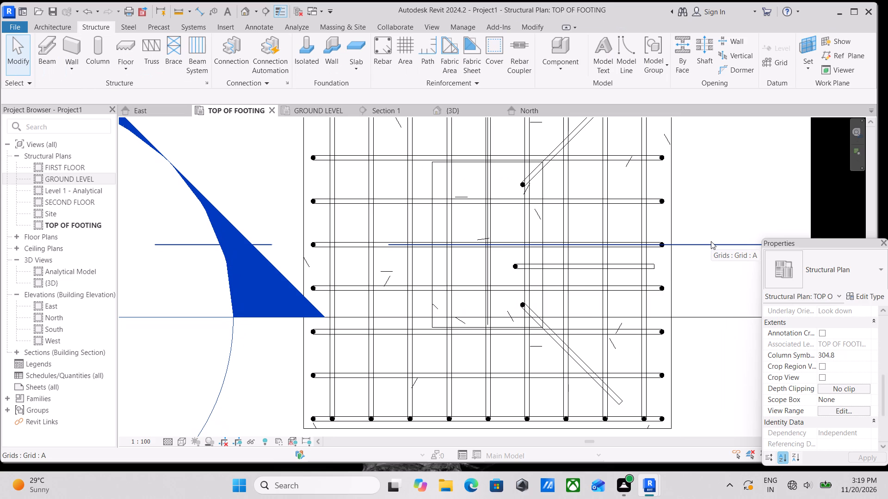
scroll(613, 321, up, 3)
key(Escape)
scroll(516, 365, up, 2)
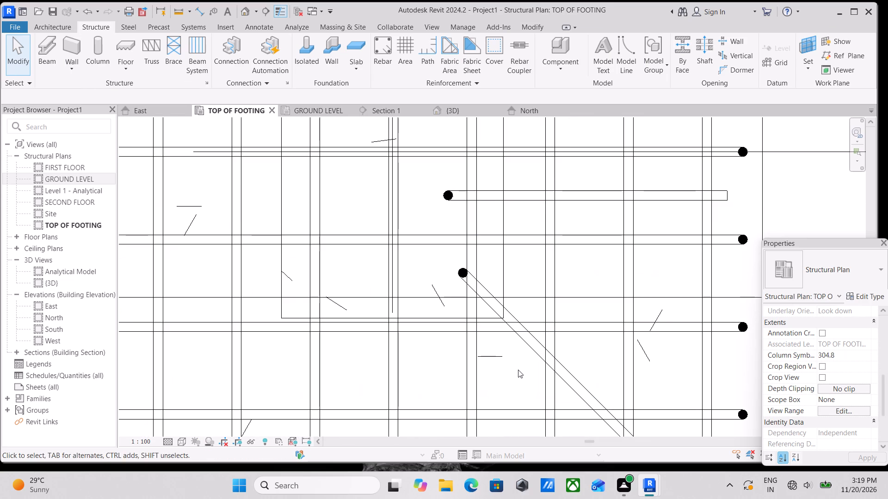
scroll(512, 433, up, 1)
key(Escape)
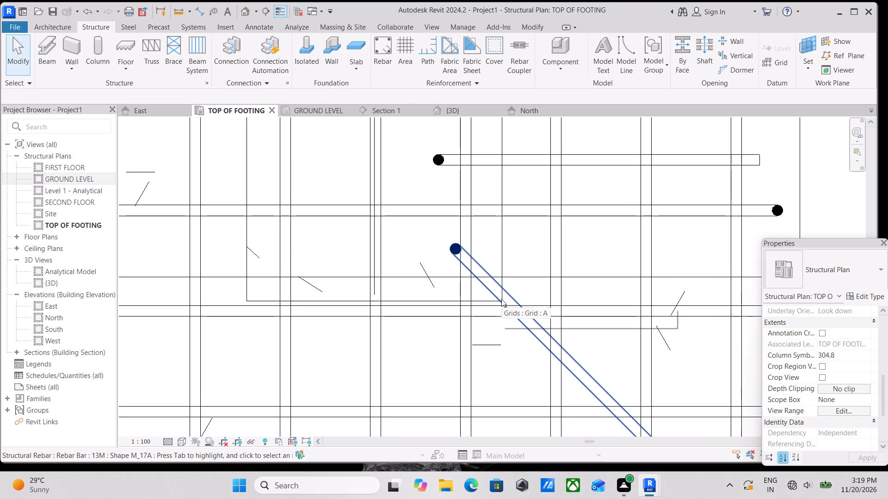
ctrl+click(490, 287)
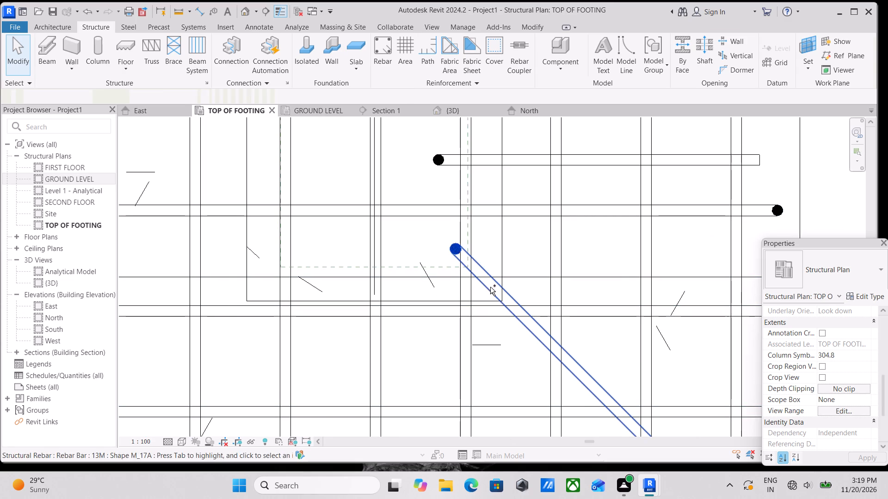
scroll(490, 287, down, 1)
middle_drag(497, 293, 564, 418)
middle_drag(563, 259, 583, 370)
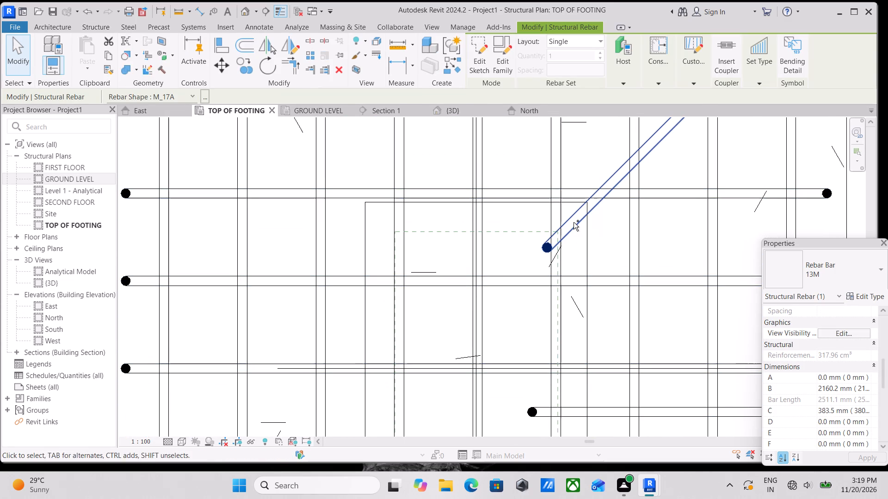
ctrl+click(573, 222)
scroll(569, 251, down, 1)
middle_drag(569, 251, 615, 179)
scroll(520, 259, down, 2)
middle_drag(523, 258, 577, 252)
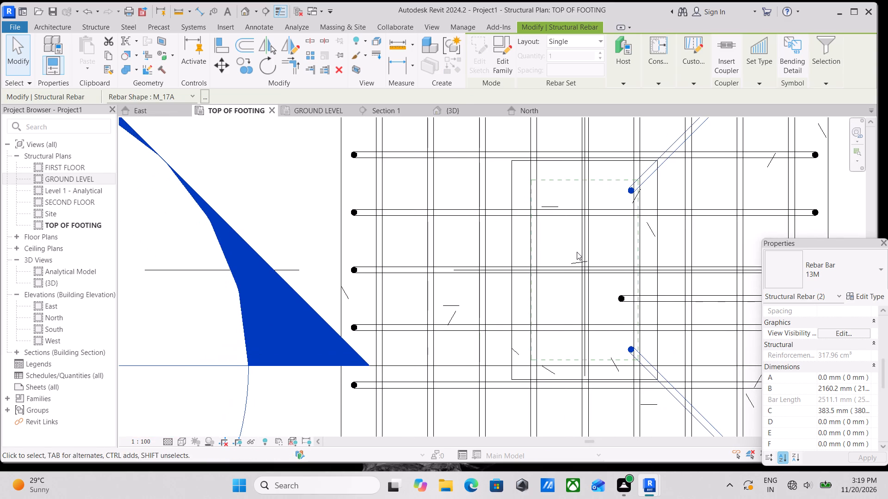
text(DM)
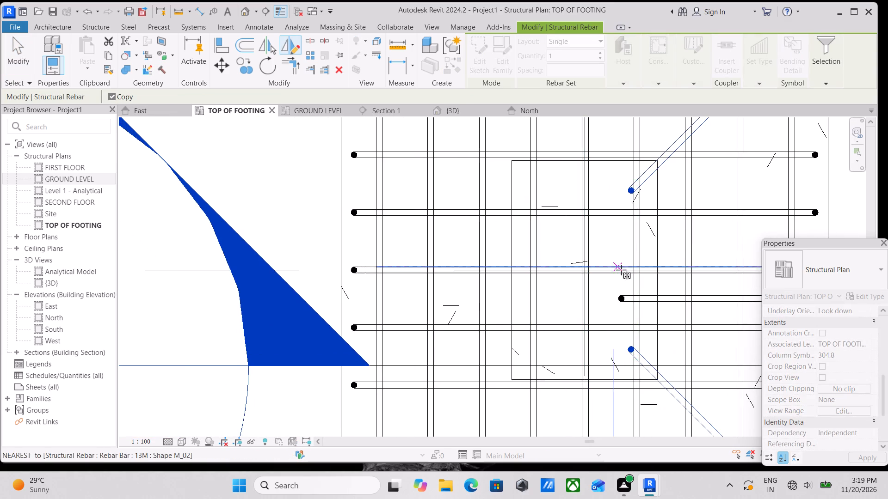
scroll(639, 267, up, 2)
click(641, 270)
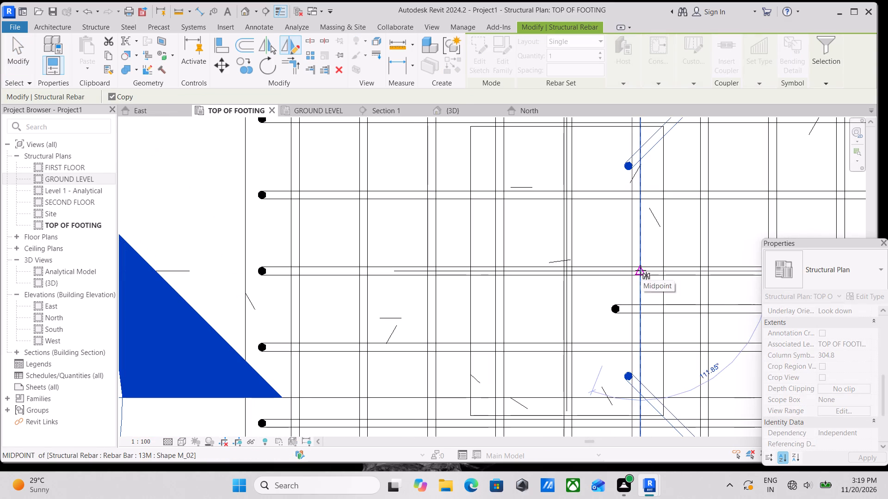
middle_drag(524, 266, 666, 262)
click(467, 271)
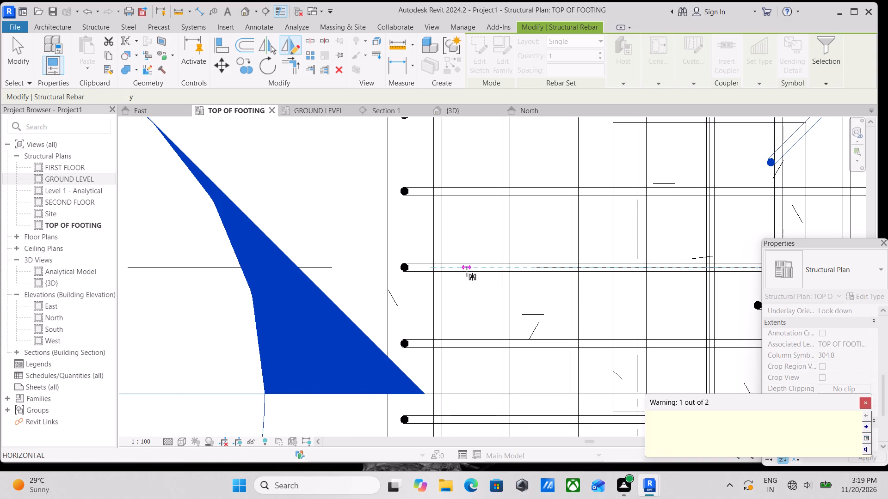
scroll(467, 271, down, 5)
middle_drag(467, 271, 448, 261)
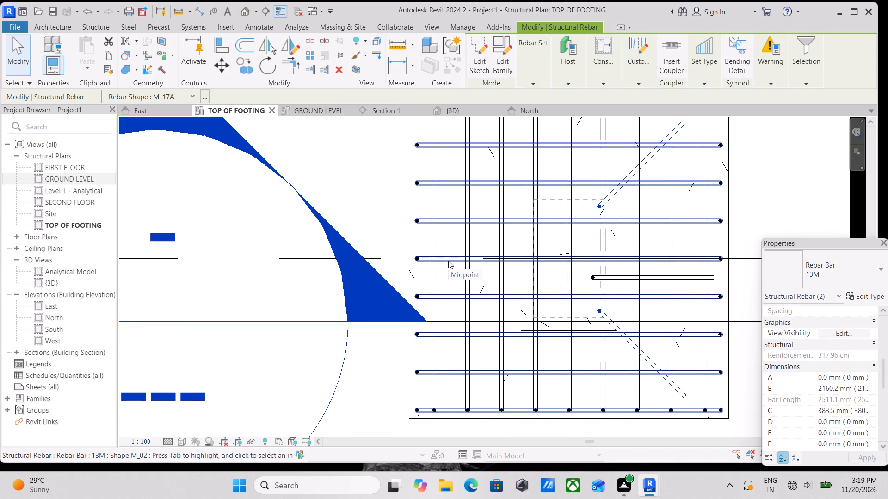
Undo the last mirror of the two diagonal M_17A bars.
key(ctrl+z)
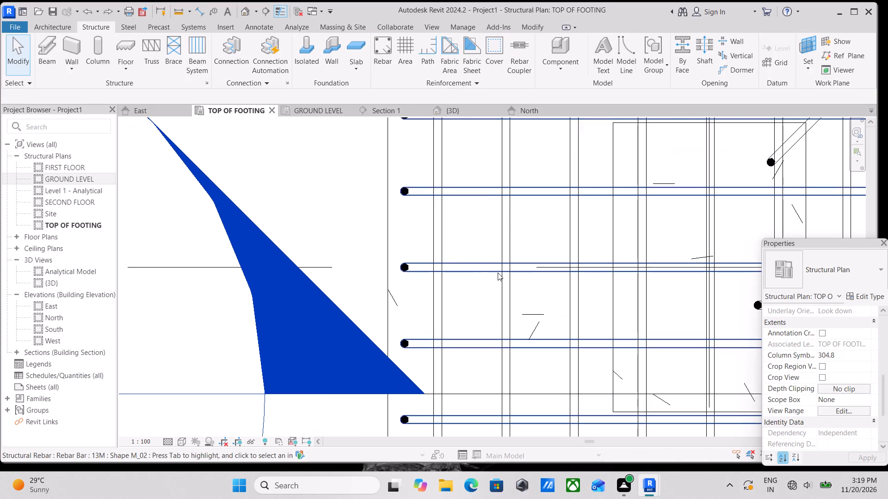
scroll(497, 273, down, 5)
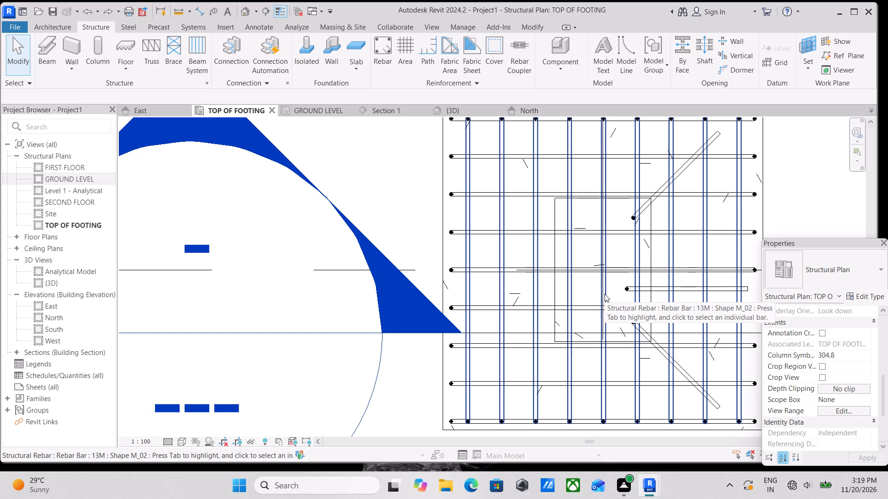
Mirror copies of both diagonal M_17A bars to the column's other two corners about a vertical axis from the column's short-side midpoint.
middle_drag(610, 306, 600, 260)
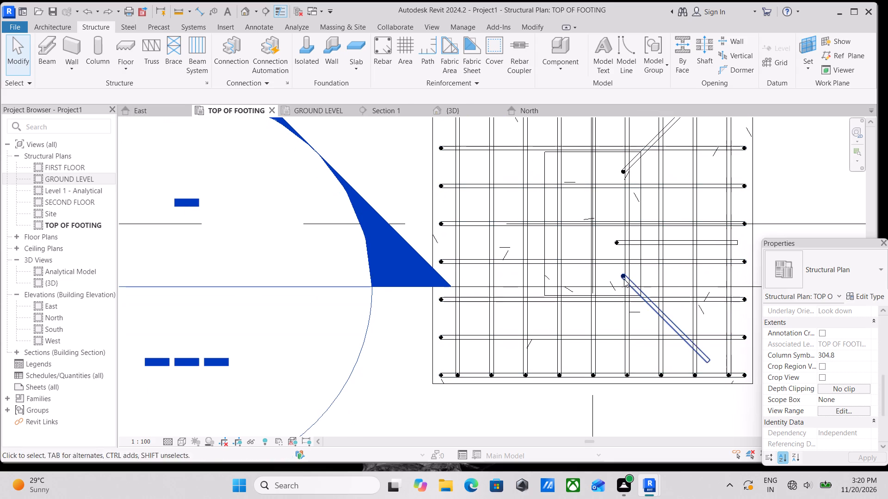
ctrl+click(650, 308)
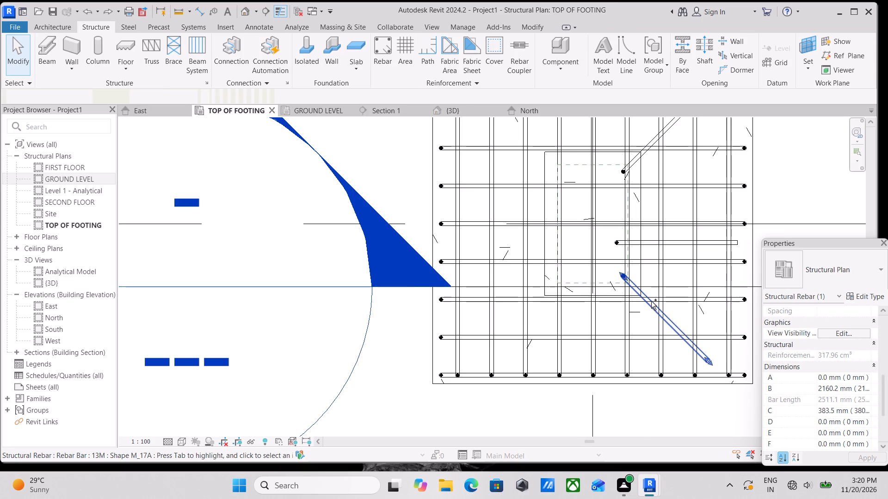
middle_drag(652, 303, 633, 366)
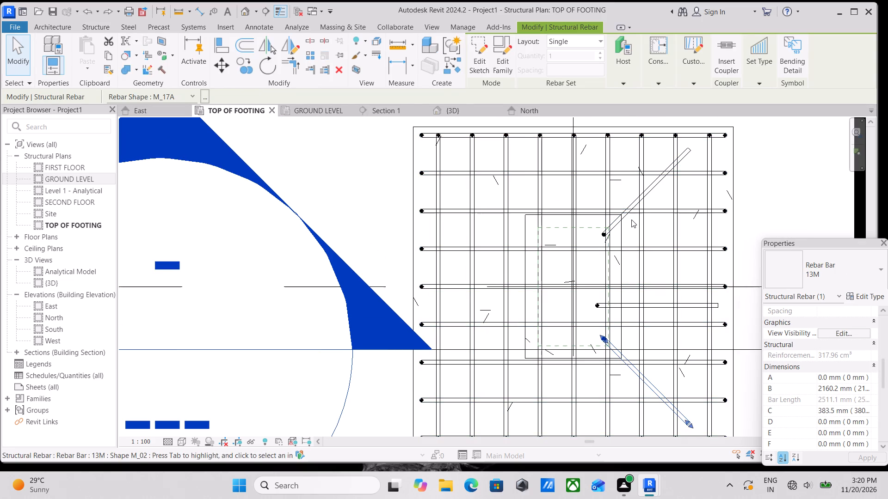
scroll(627, 213, up, 6)
ctrl+click(645, 187)
scroll(641, 199, down, 4)
scroll(596, 286, down, 1)
middle_drag(603, 268, 624, 208)
scroll(634, 309, up, 7)
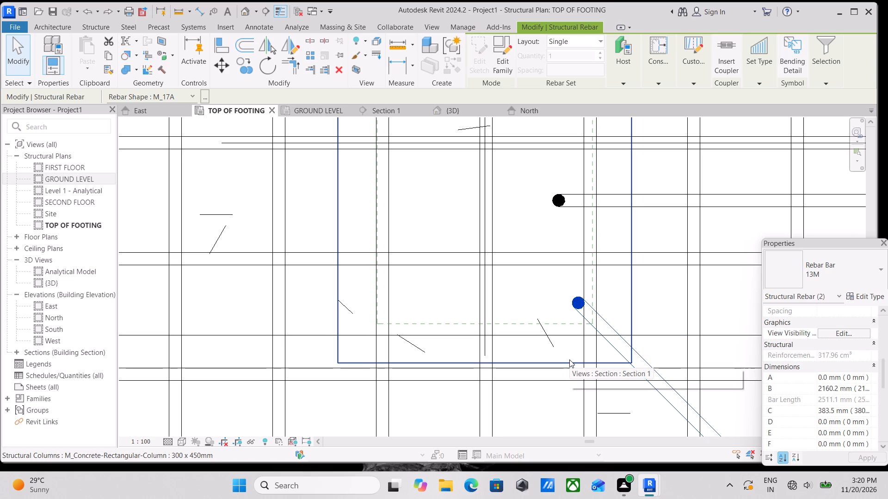
text(DM)
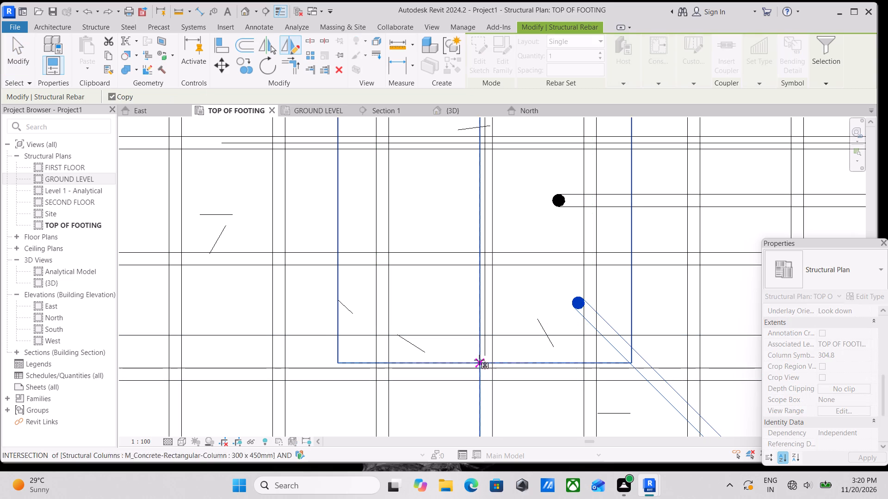
middle_drag(486, 356, 501, 282)
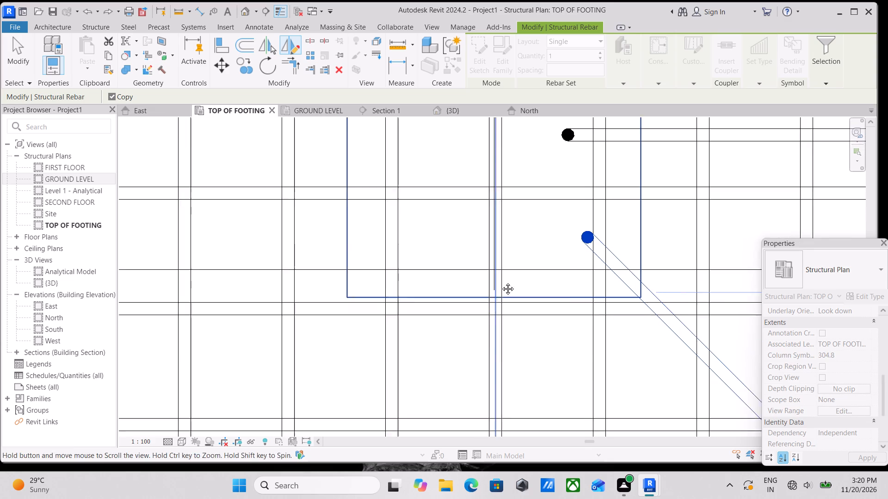
middle_drag(501, 282, 503, 278)
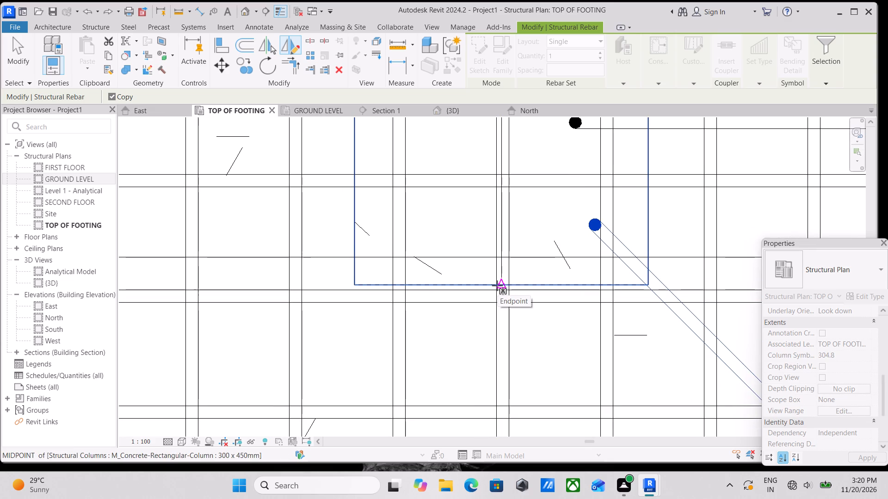
click(497, 286)
middle_drag(512, 353, 530, 230)
click(519, 309)
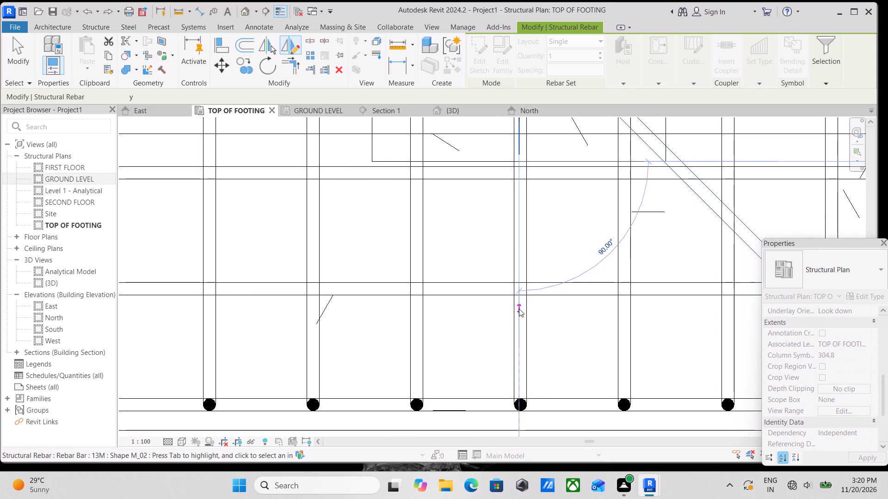
scroll(519, 309, down, 7)
middle_drag(520, 315, 528, 355)
scroll(528, 355, down, 1)
key(Escape)
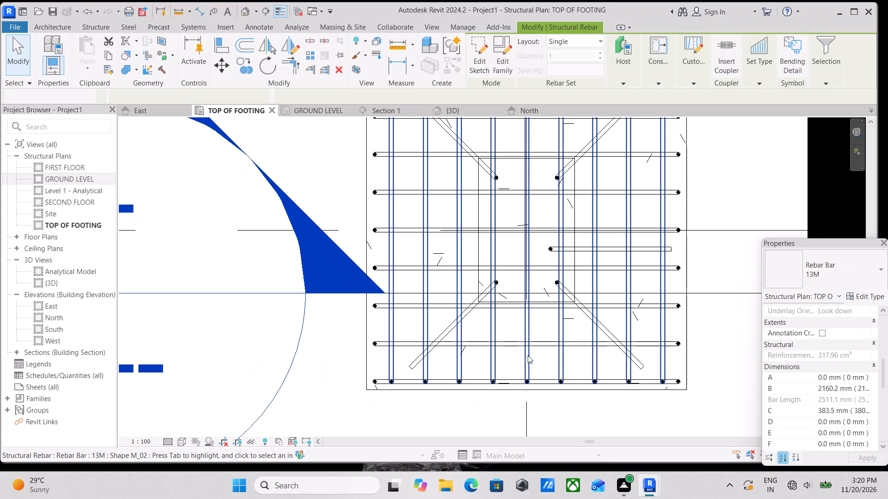
key(Escape)
key(Escape)
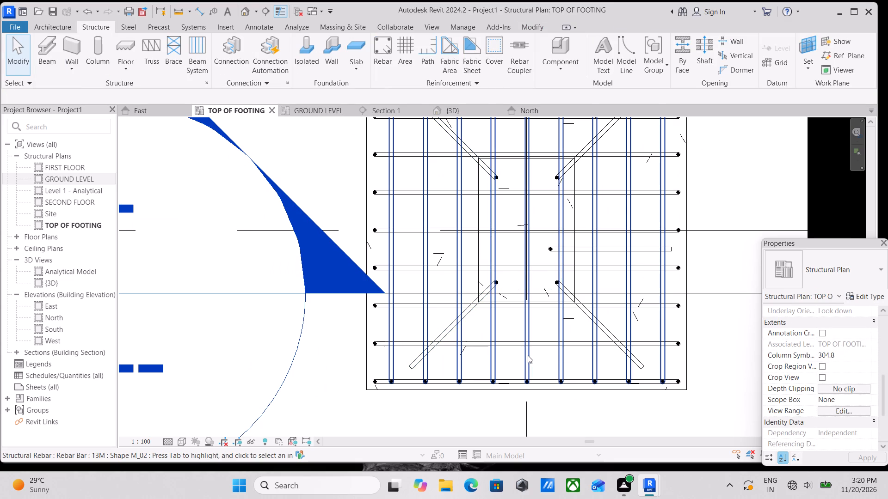
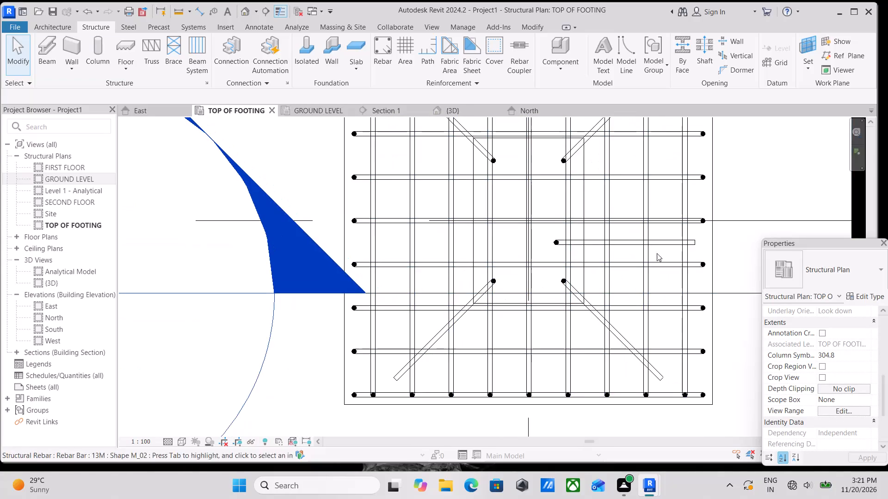
Select the horizontal M_17A bar along the column's long side and examine its rebar set layout options.
key(Escape)
scroll(643, 243, up, 2)
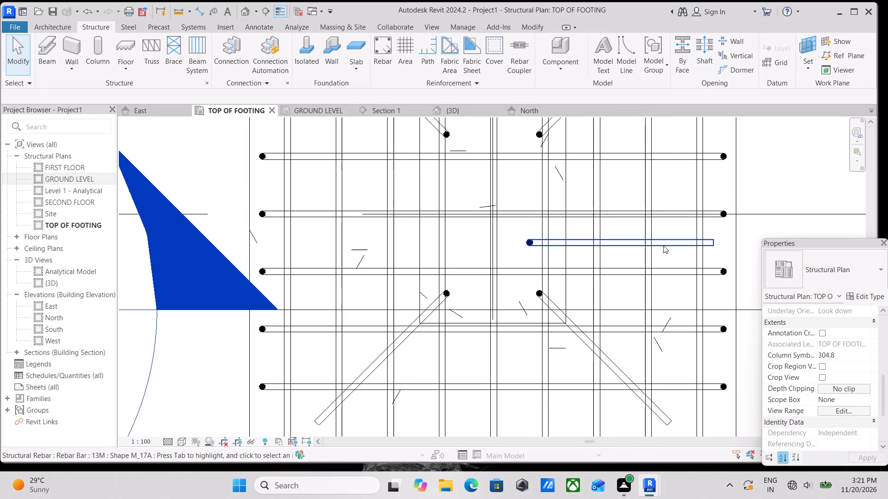
click(674, 243)
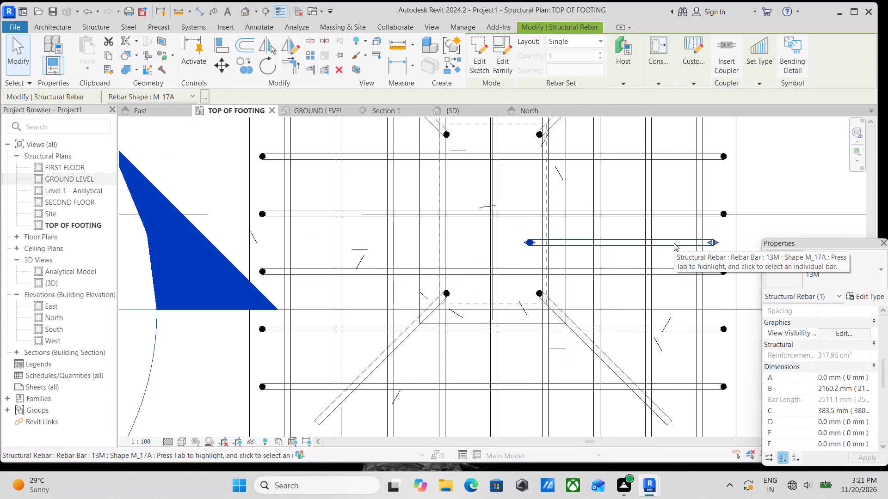
click(574, 40)
click(574, 40)
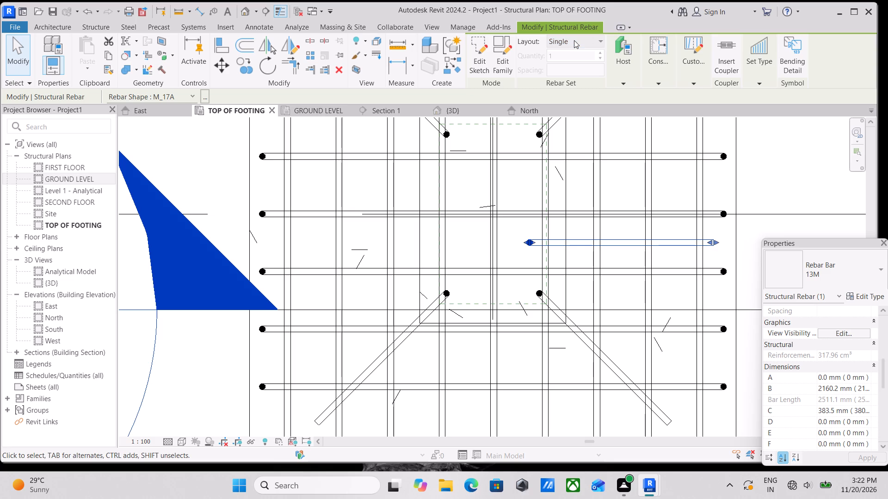
click(572, 42)
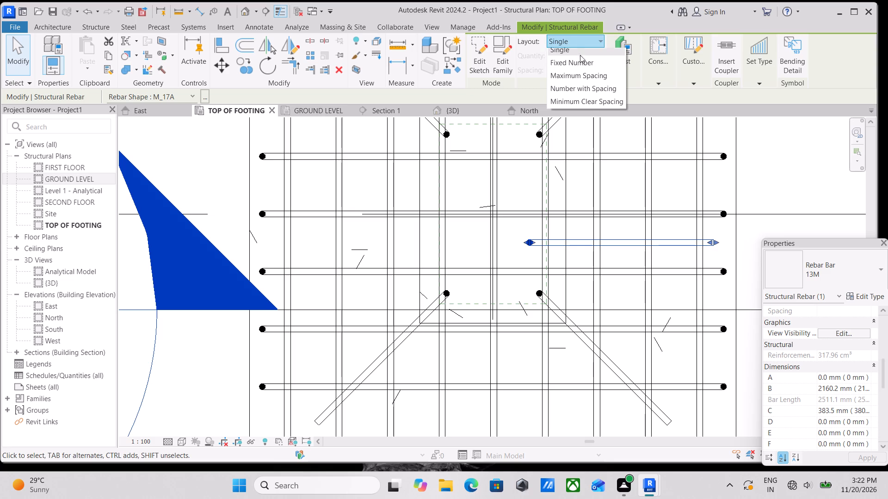
click(582, 40)
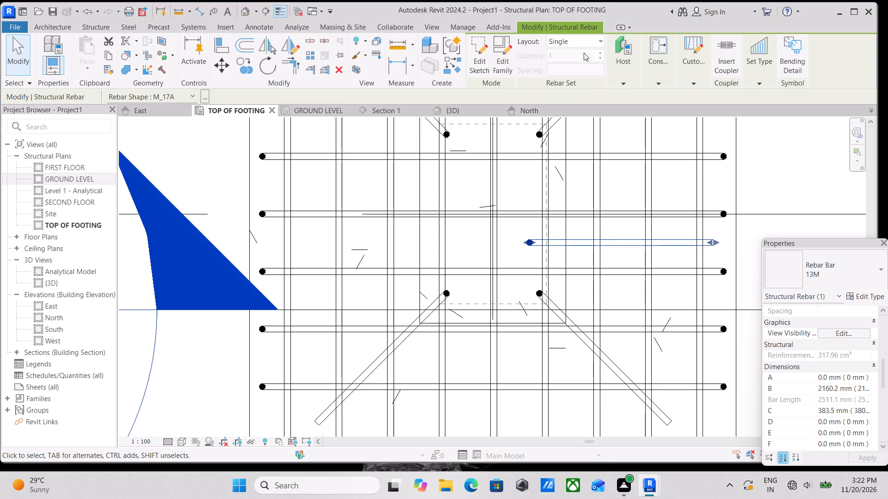
click(583, 38)
click(583, 38)
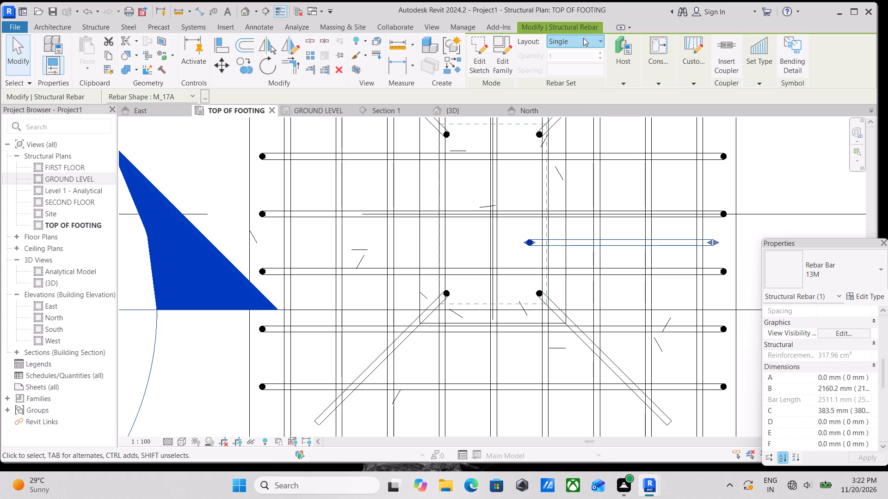
scroll(580, 285, up, 2)
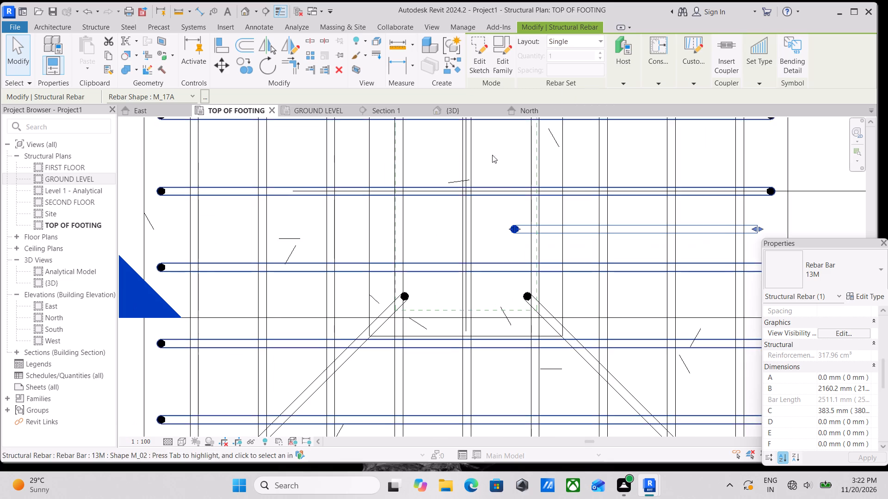
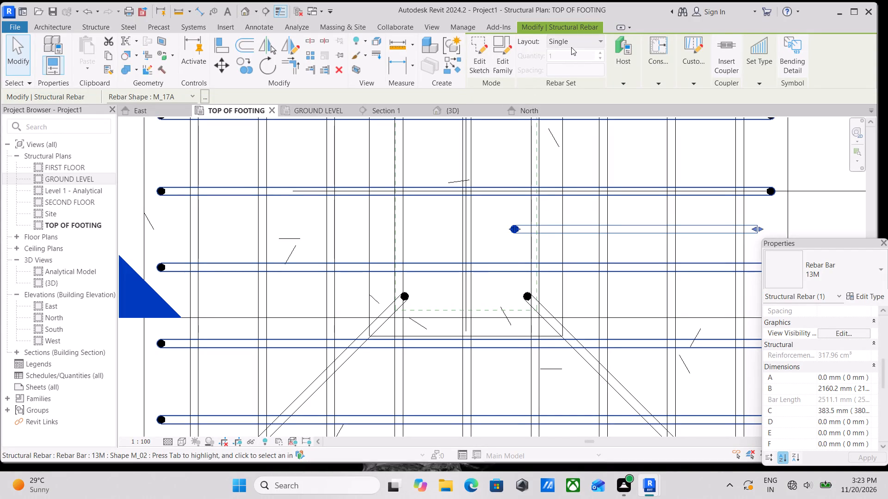
Set the selected M_17A bar's rebar set layout to Fixed Number with a quantity of 2.
click(574, 45)
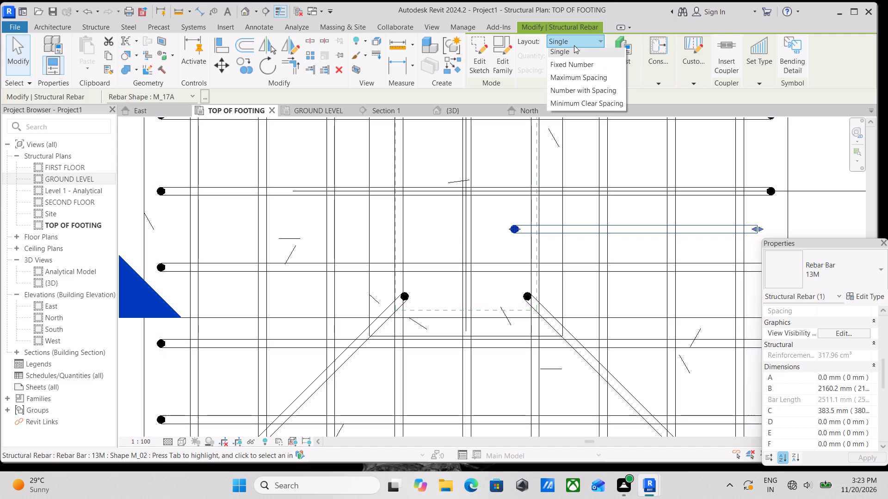
click(577, 70)
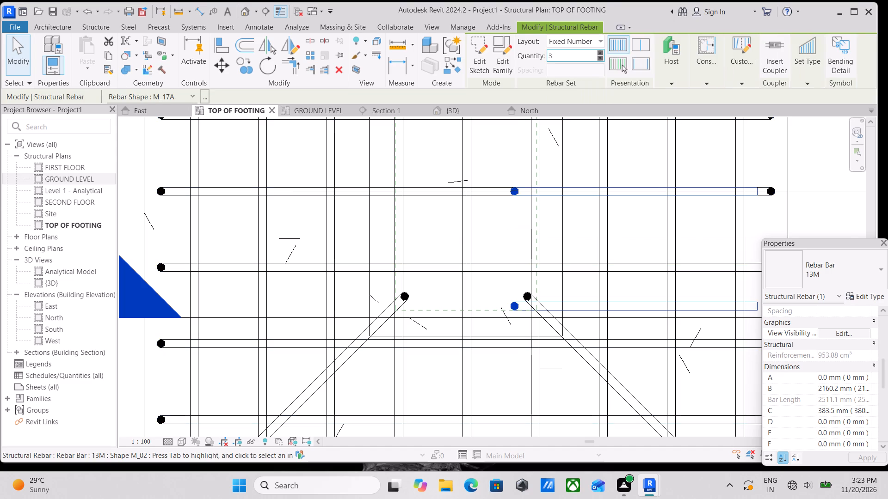
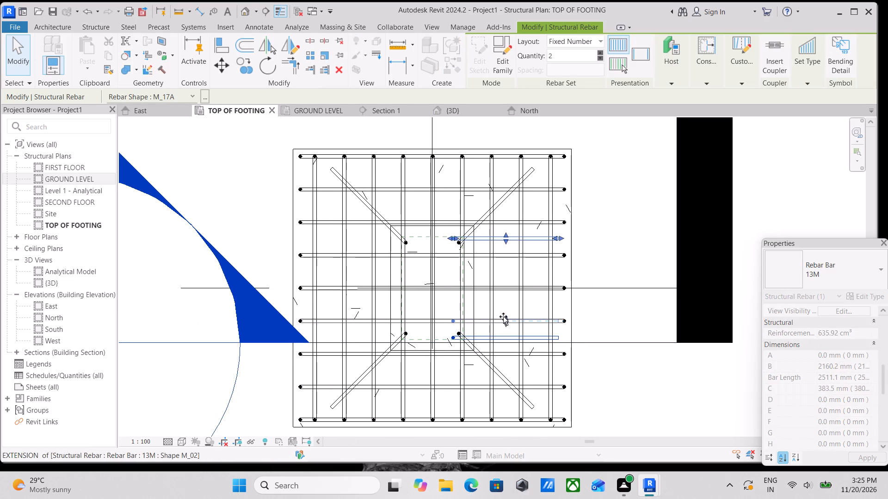
Shift both bars of the selected M_17A set inward so they sit spaced between the column's two corner bars.
drag(503, 316, 503, 310)
drag(506, 241, 509, 270)
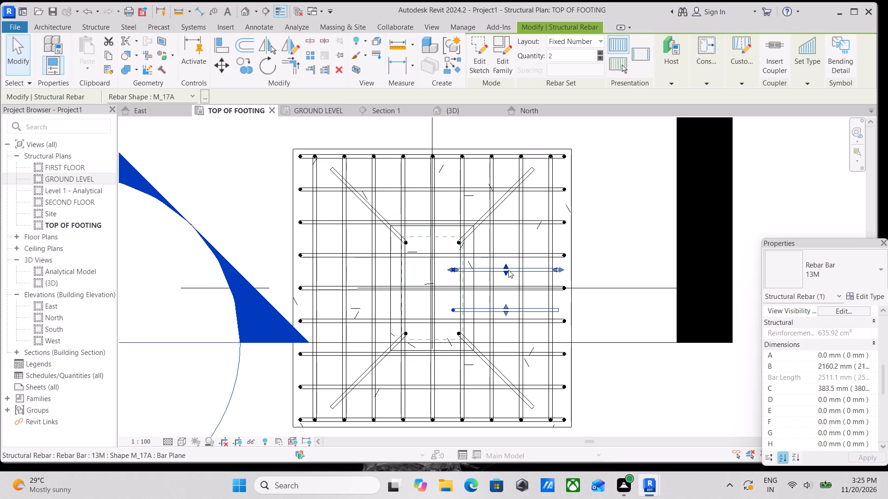
Mirror a copy of the two-bar M_17A set to the column's opposite side, drawing the axis from the midpoint of the column's edge.
scroll(500, 286, up, 3)
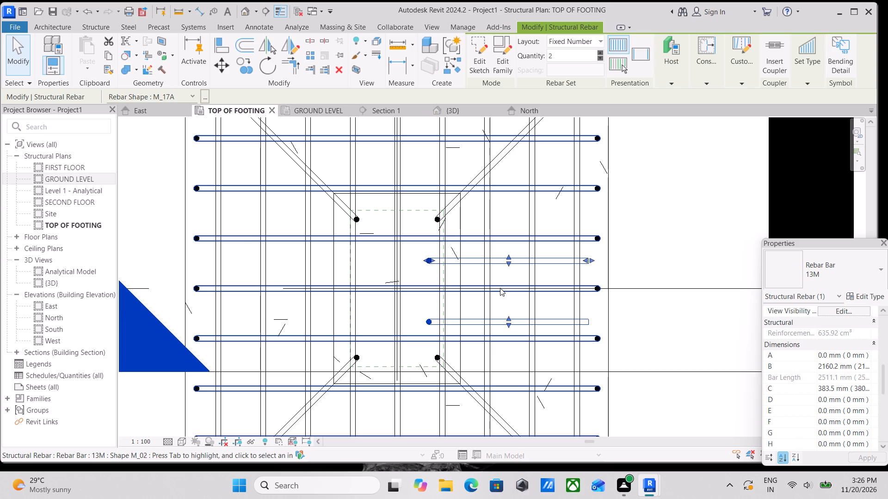
scroll(446, 273, up, 1)
key(Escape)
click(453, 258)
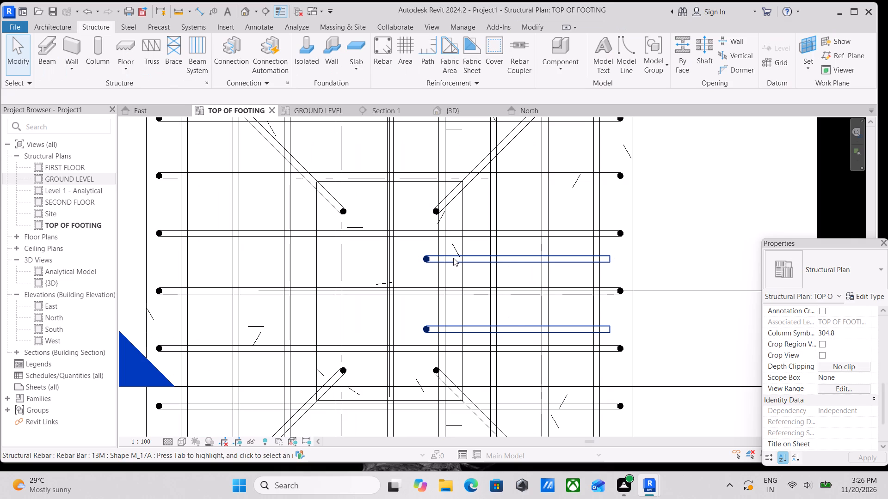
key(d)
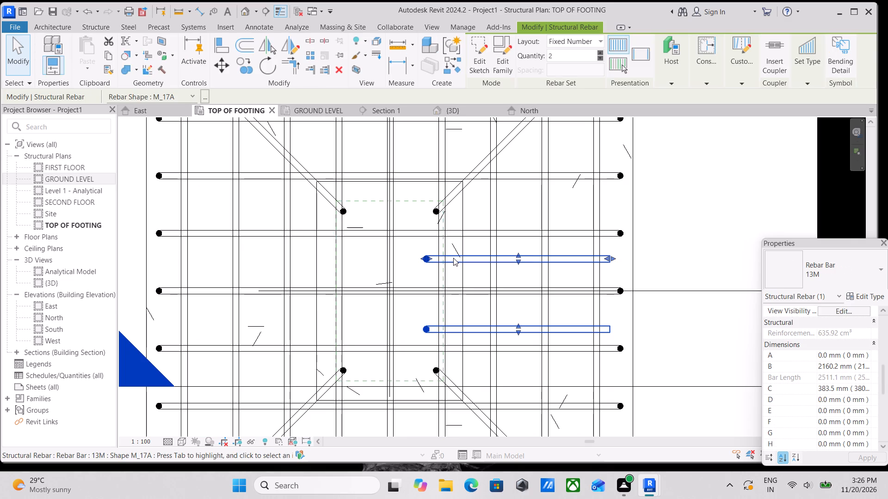
key(comma)
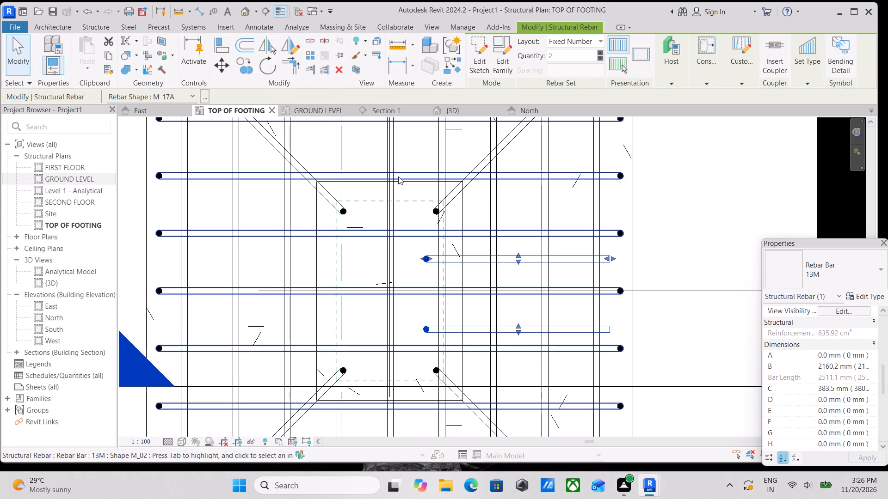
scroll(447, 259, up, 2)
key(Escape)
click(474, 262)
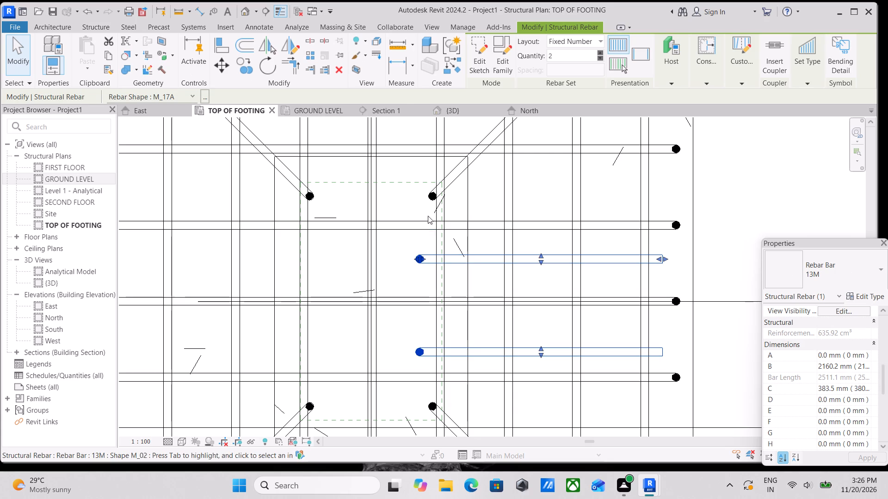
middle_drag(426, 293, 453, 263)
key(Escape)
click(455, 229)
middle_drag(455, 229, 470, 224)
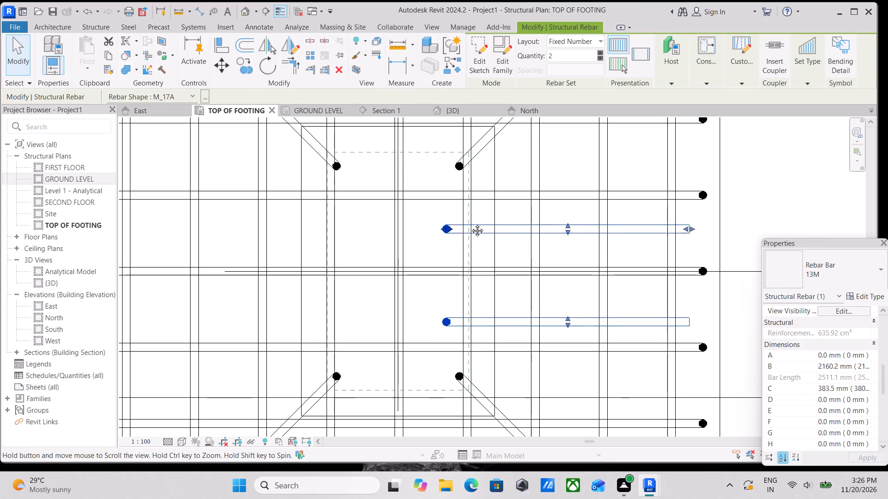
middle_drag(470, 224, 504, 217)
text(DM)
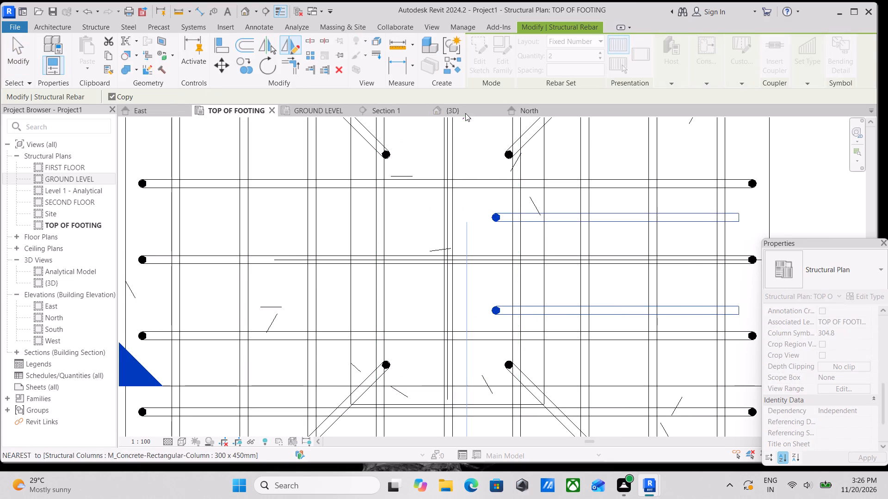
middle_drag(458, 152, 463, 250)
scroll(450, 218, down, 3)
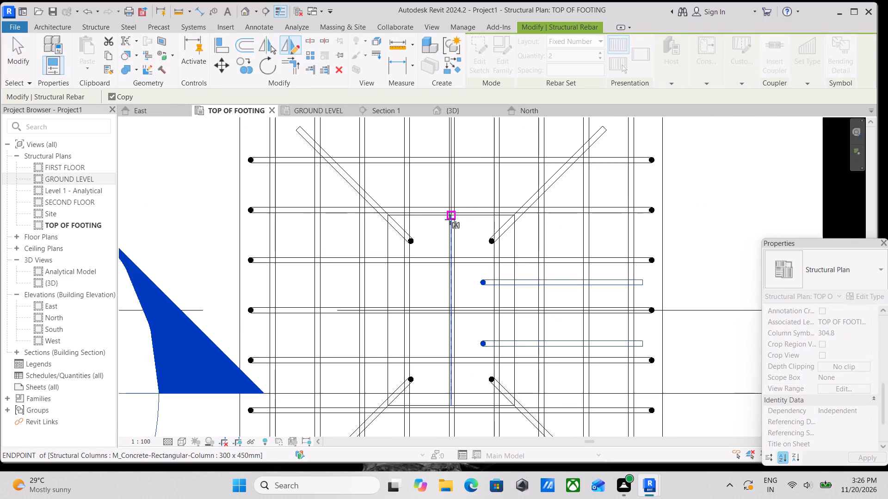
scroll(450, 219, down, 3)
scroll(453, 215, up, 6)
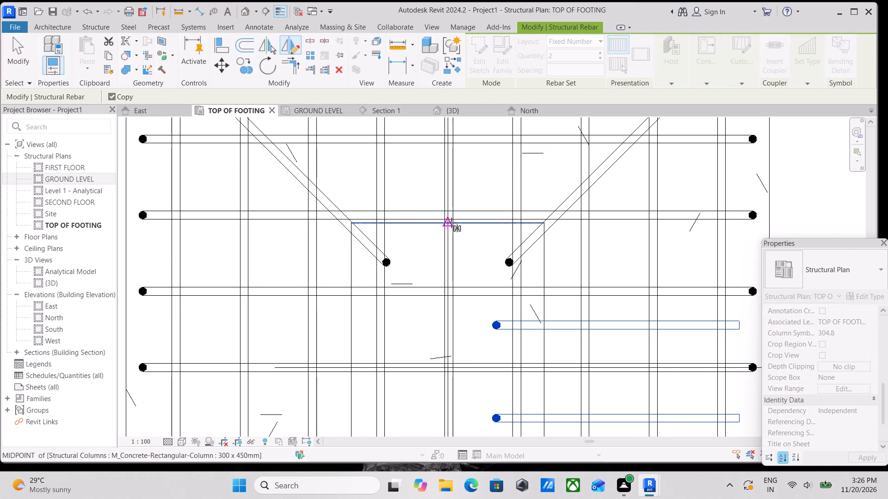
click(451, 223)
middle_drag(455, 294, 459, 254)
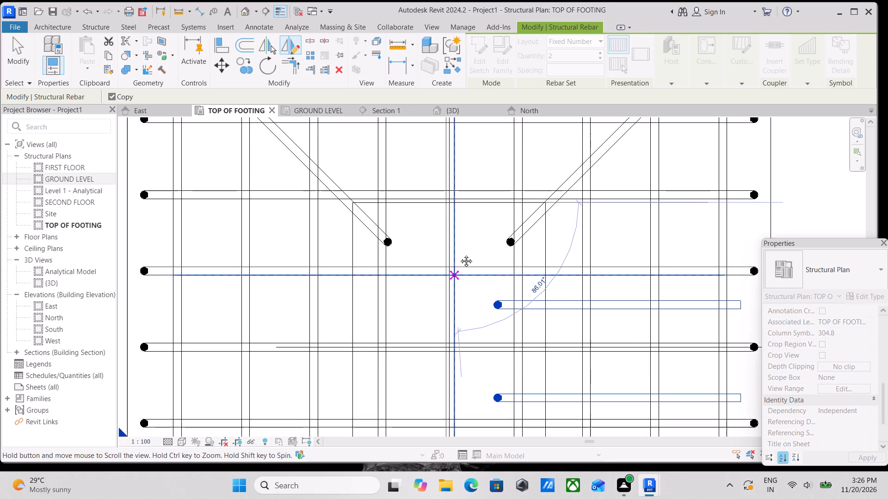
middle_drag(459, 254, 465, 170)
click(456, 268)
scroll(456, 268, down, 1)
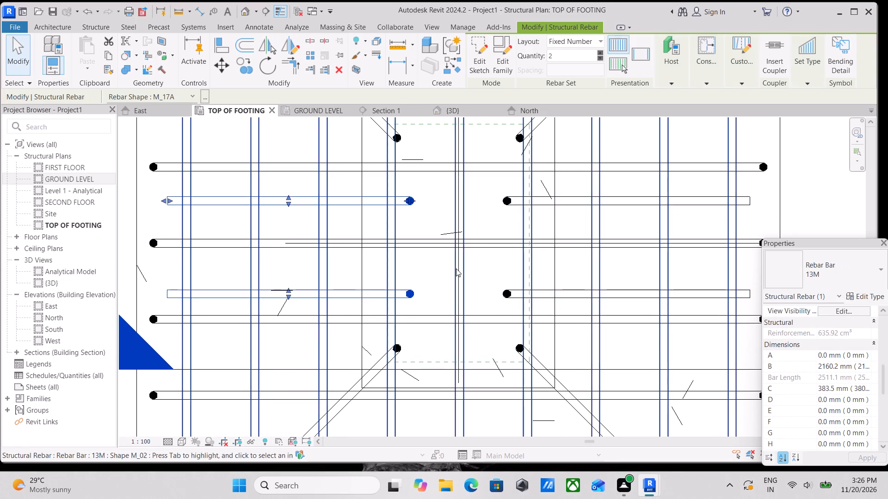
scroll(456, 268, down, 1)
middle_drag(456, 268, 456, 275)
key(Escape)
scroll(522, 229, down, 1)
middle_drag(522, 229, 515, 236)
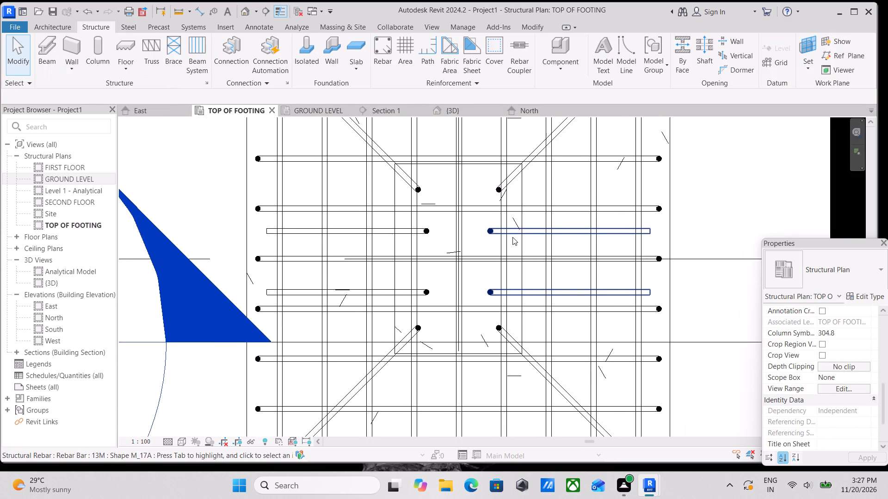
scroll(512, 237, down, 6)
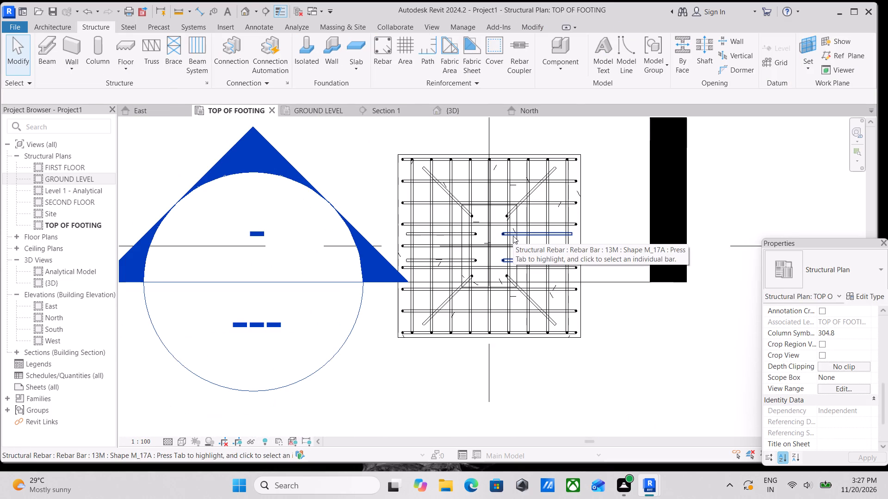
Examine the vertical bars of the corner column and its footing reinforcement in the {3D} view from several angles.
click(442, 111)
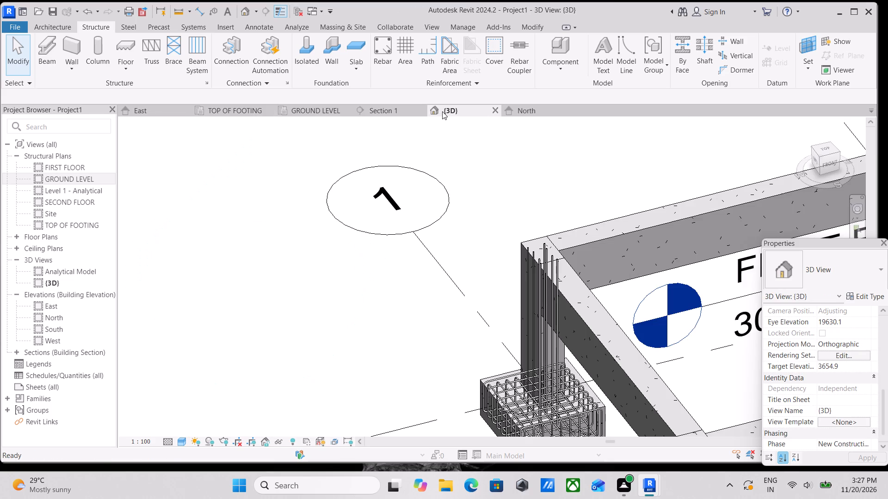
middle_drag(474, 231, 423, 183)
scroll(495, 268, up, 1)
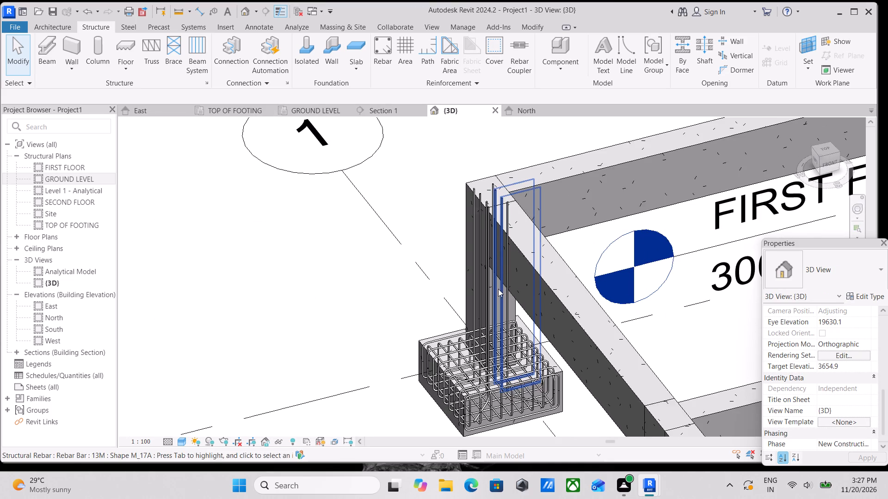
scroll(498, 289, up, 2)
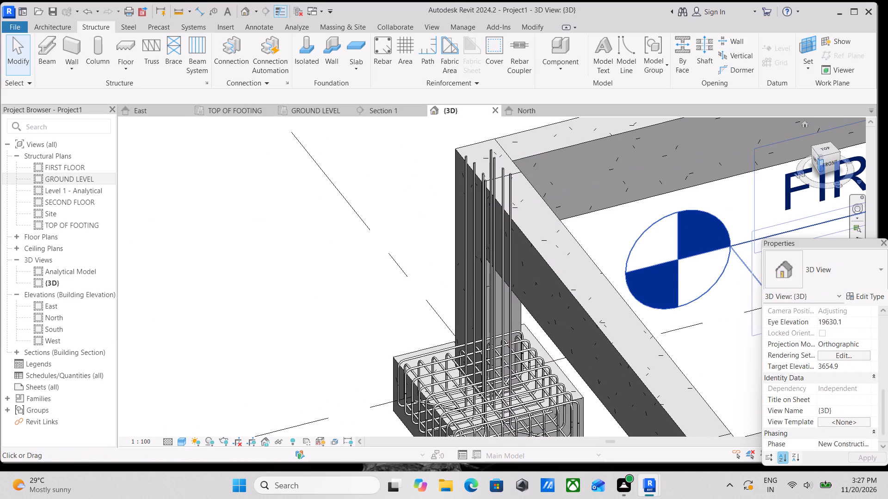
click(815, 160)
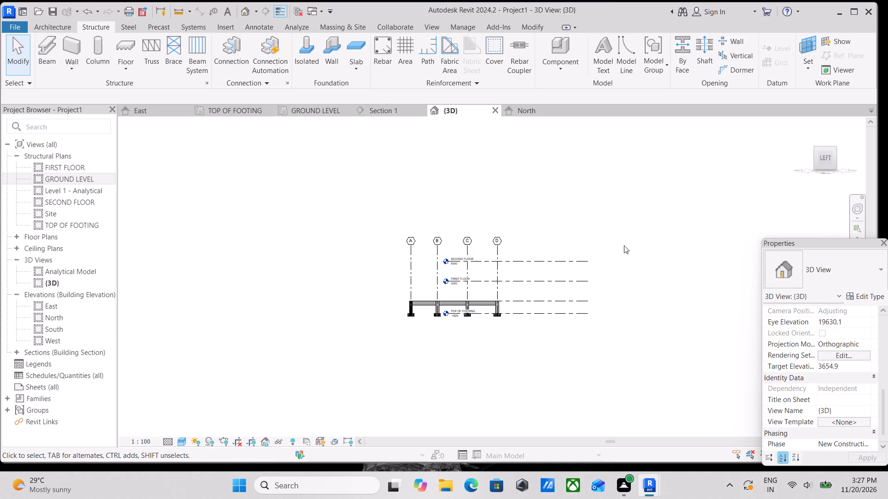
scroll(527, 290, up, 4)
scroll(441, 355, up, 4)
scroll(508, 321, up, 3)
scroll(263, 283, up, 4)
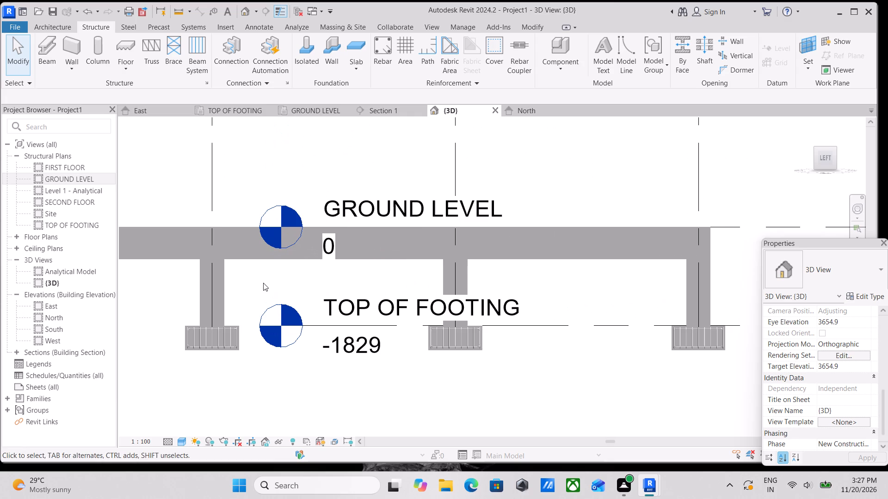
click(833, 147)
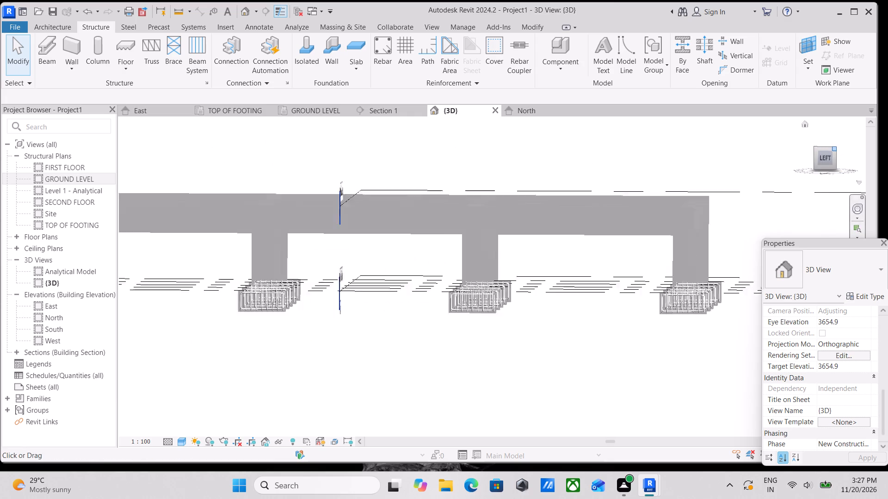
scroll(509, 328, up, 5)
scroll(421, 333, up, 6)
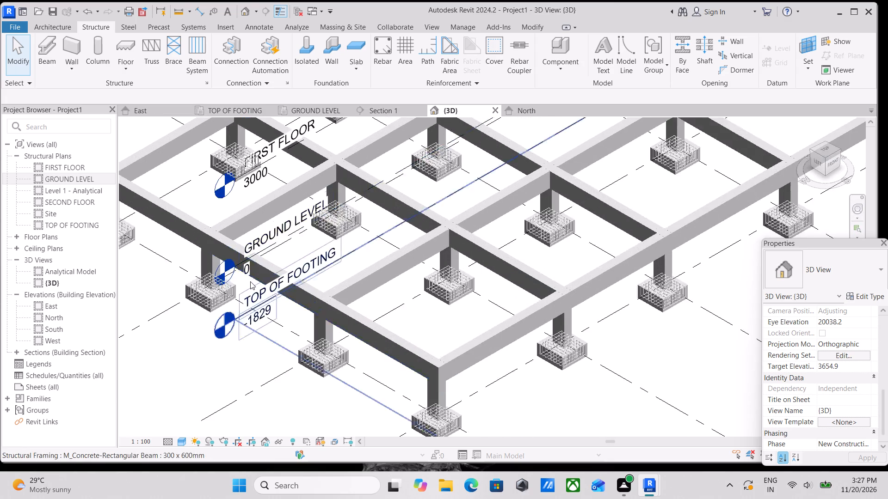
scroll(250, 281, up, 4)
scroll(447, 287, down, 4)
scroll(528, 299, down, 2)
middle_drag(516, 301, 351, 317)
middle_drag(531, 286, 518, 296)
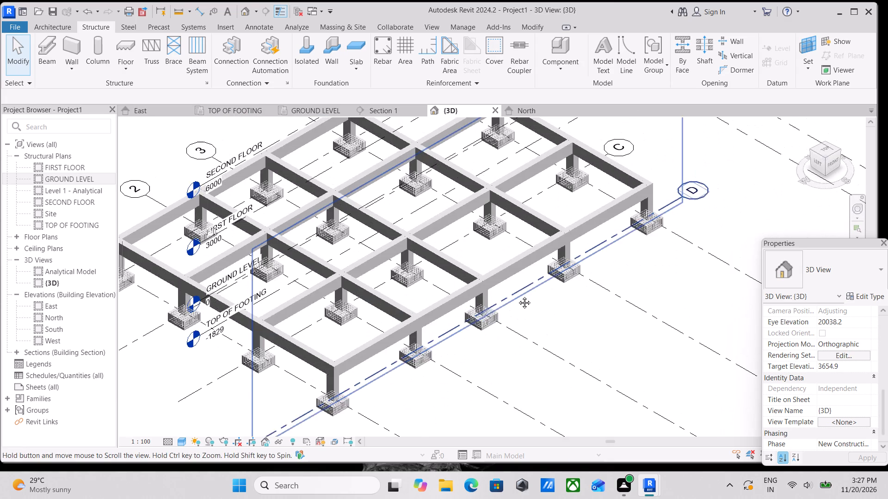
middle_drag(518, 296, 632, 330)
middle_drag(513, 287, 477, 351)
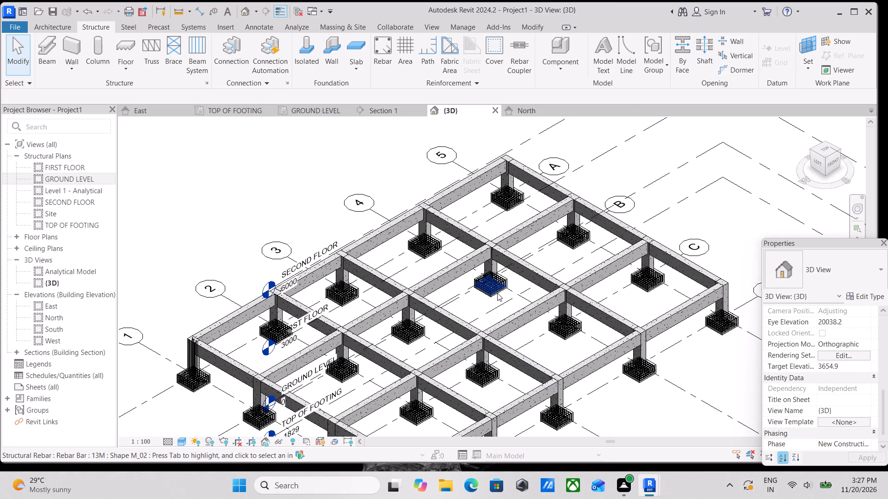
middle_drag(410, 320, 493, 286)
scroll(307, 293, up, 3)
scroll(222, 333, up, 8)
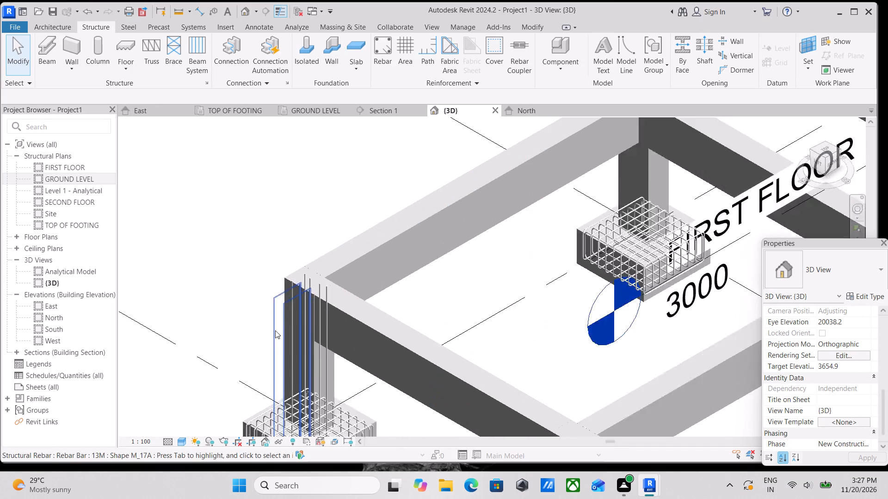
scroll(353, 323, up, 1)
middle_drag(354, 322, 447, 303)
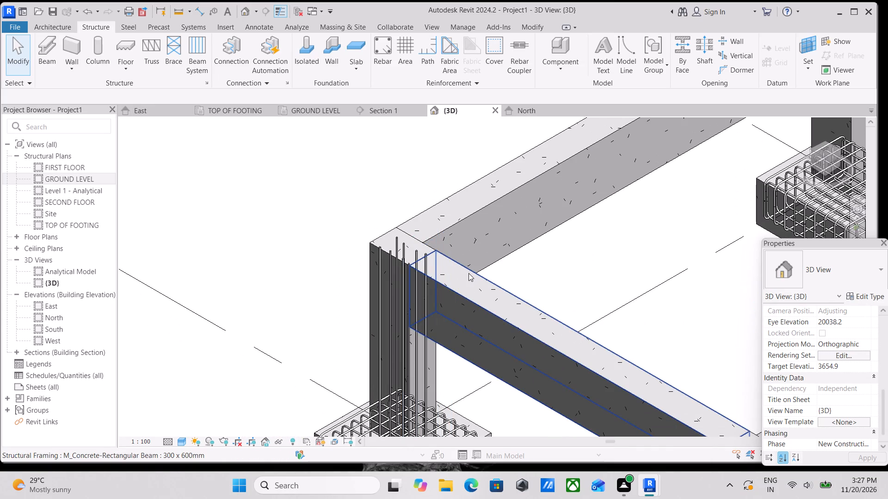
middle_drag(499, 273, 526, 257)
scroll(413, 285, up, 7)
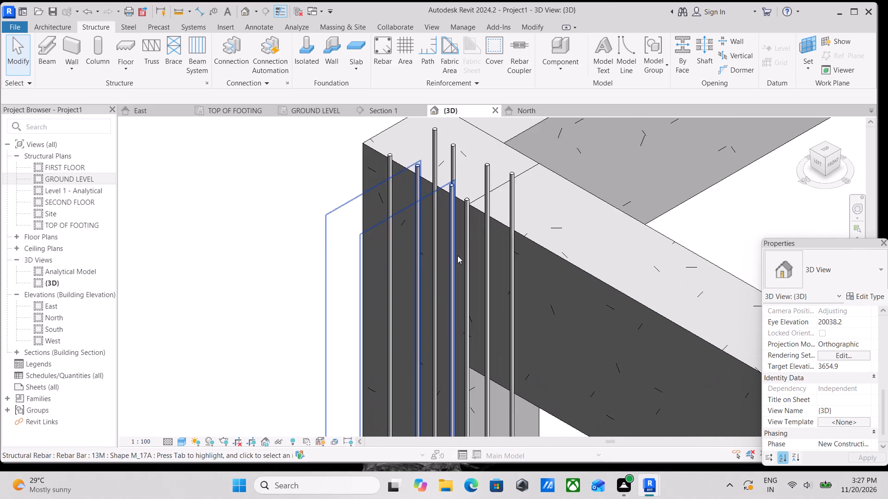
scroll(457, 256, down, 6)
middle_drag(447, 312, 462, 243)
scroll(463, 298, down, 2)
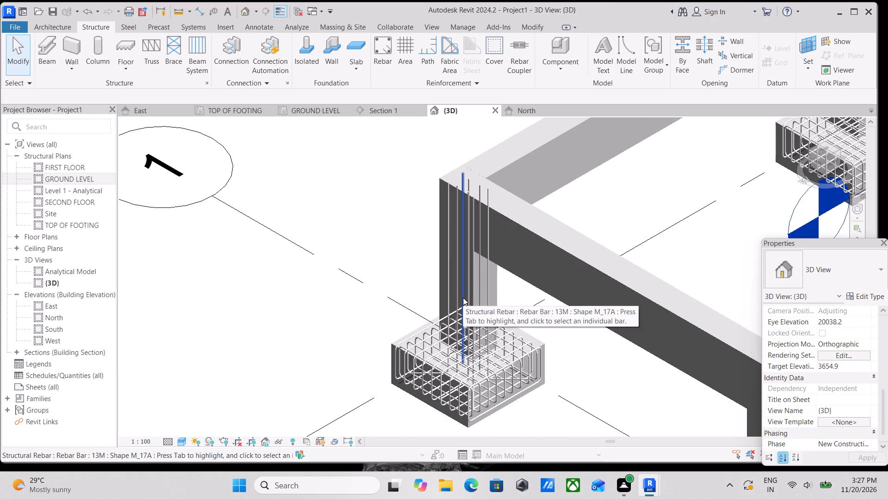
click(516, 110)
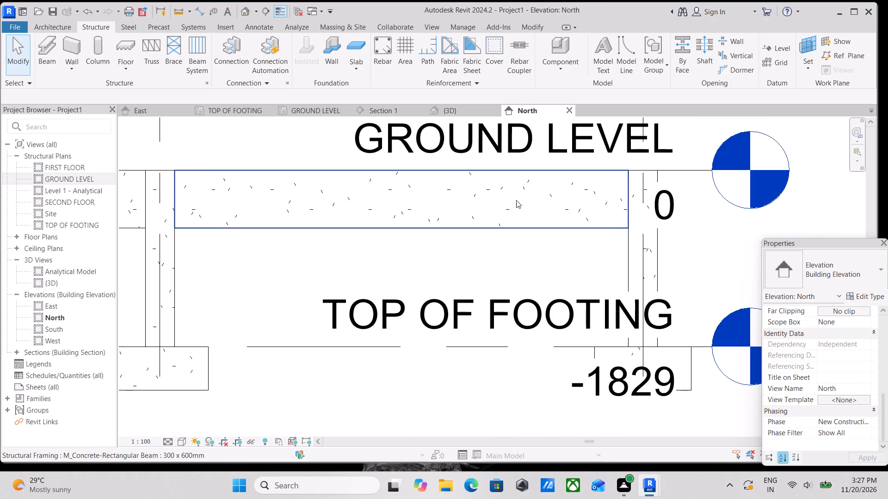
click(456, 116)
click(452, 114)
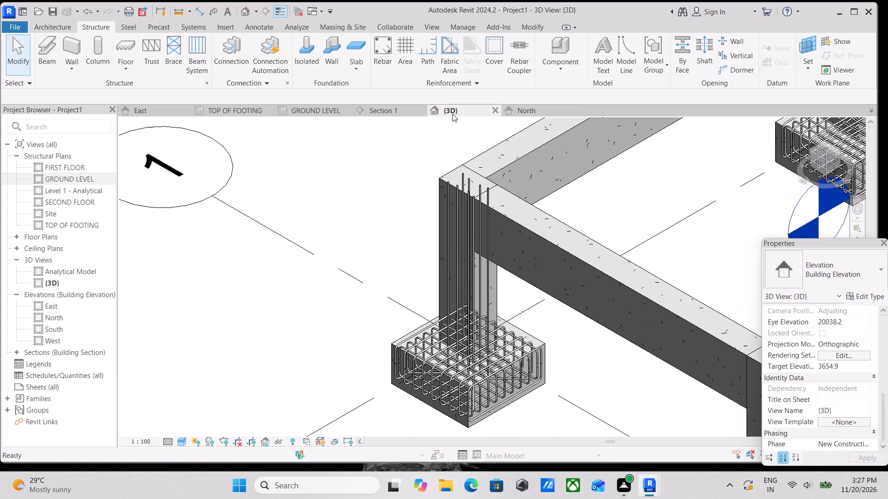
In Section 1, set the column's M_T1 tie to show unobscured in the {3D} view.
click(389, 107)
click(440, 176)
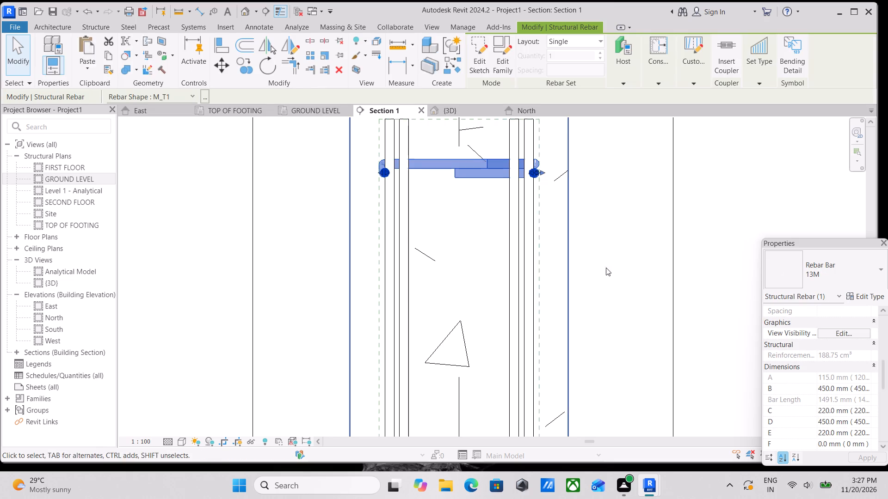
click(840, 332)
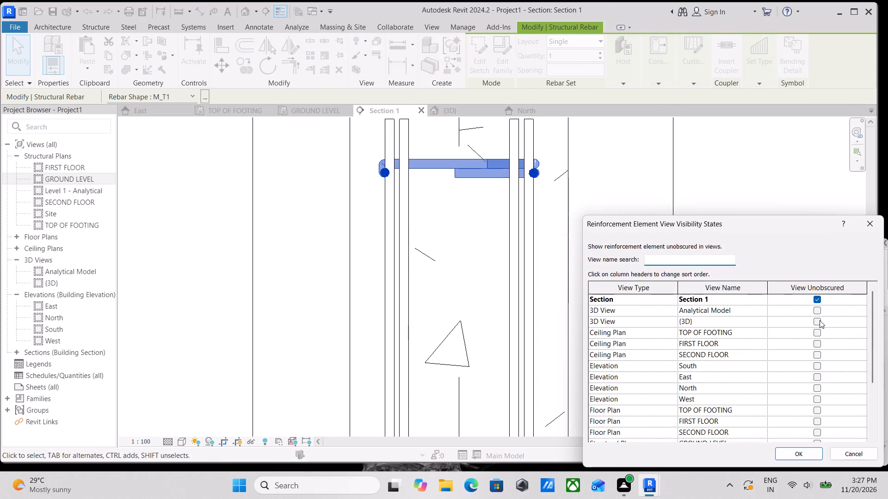
click(820, 319)
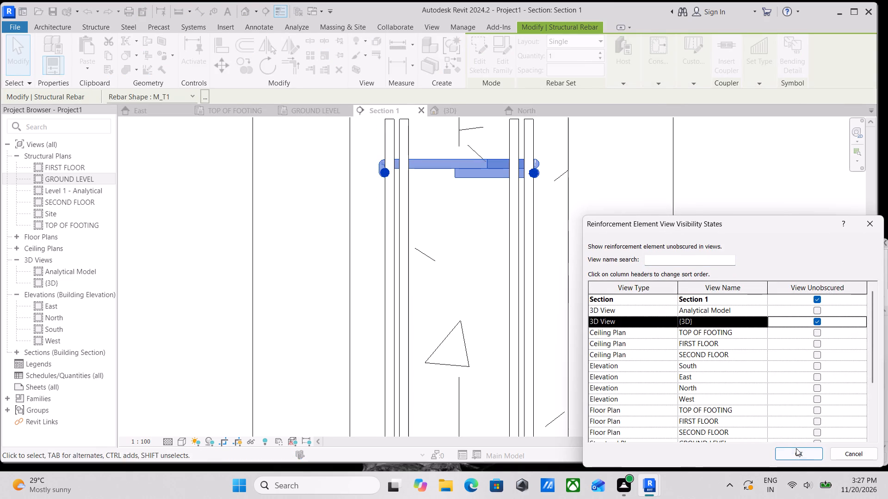
click(798, 450)
key(Escape)
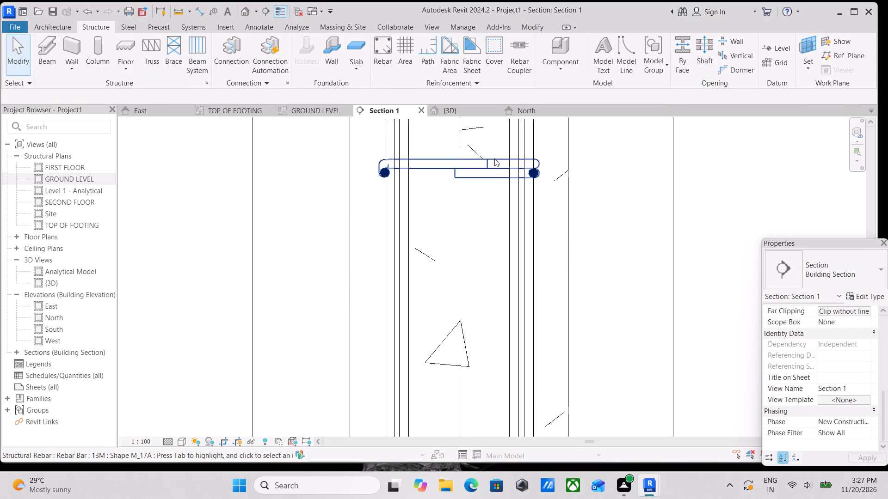
Set the M_T1 tie's rebar set layout to Maximum Spacing with a spacing of 120 mm.
click(457, 160)
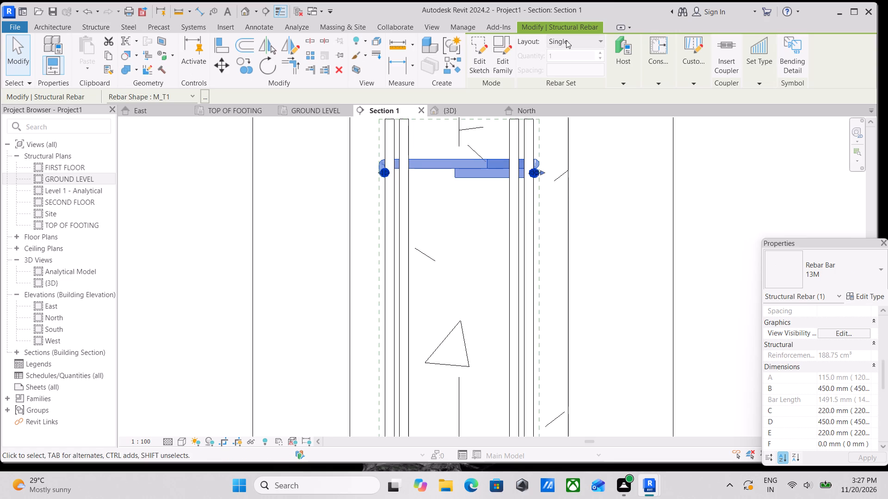
click(580, 39)
click(582, 75)
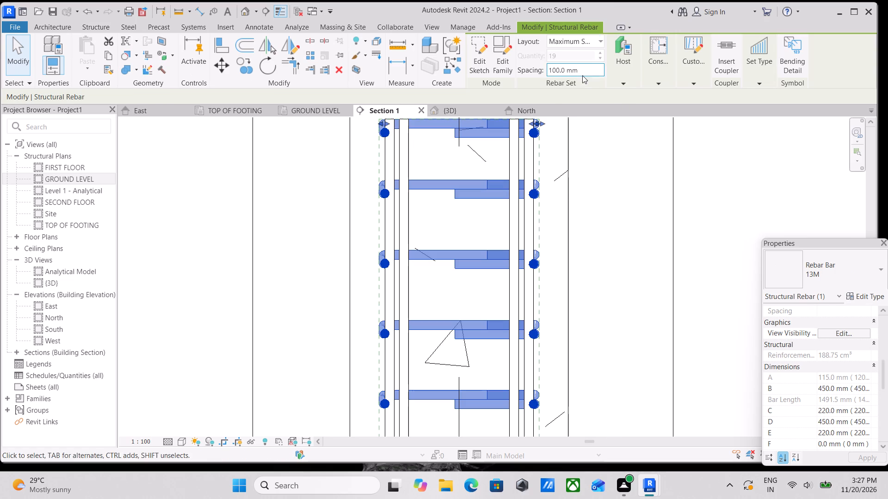
drag(581, 67, 530, 74)
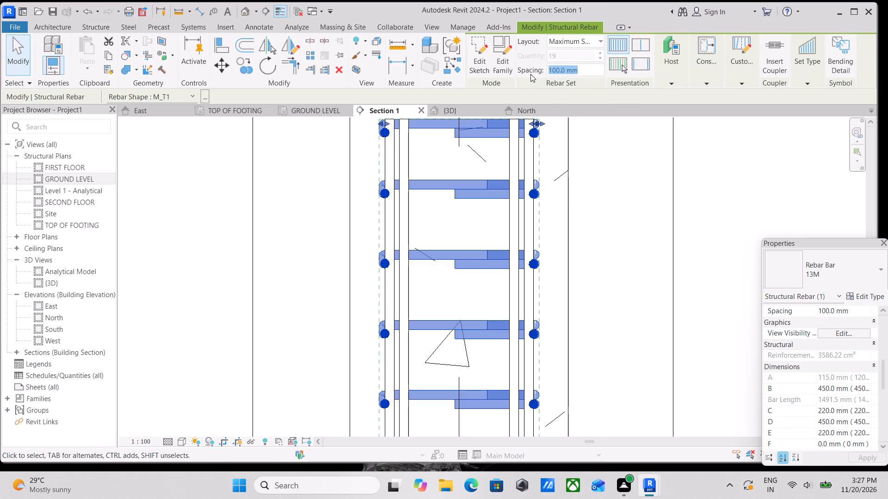
text(120MM)
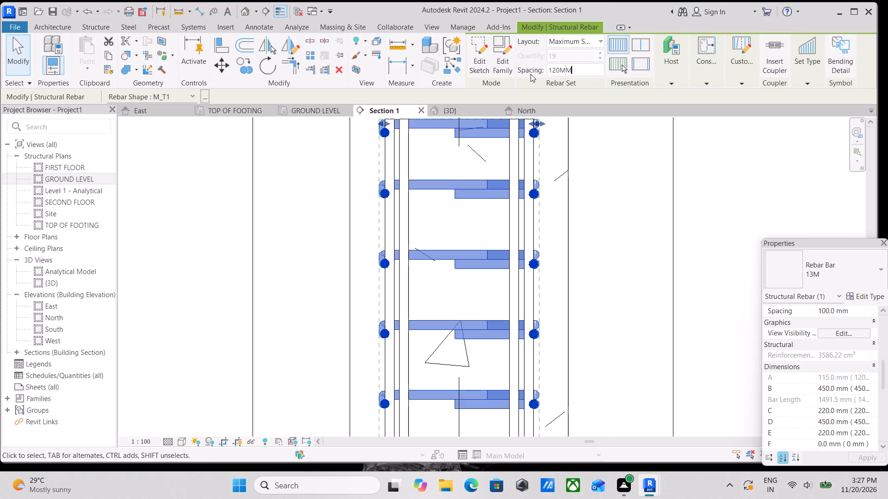
key(Return)
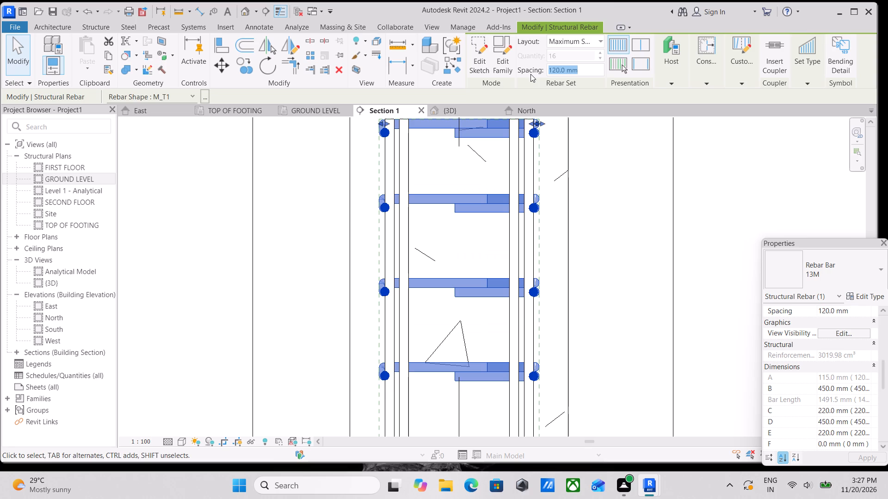
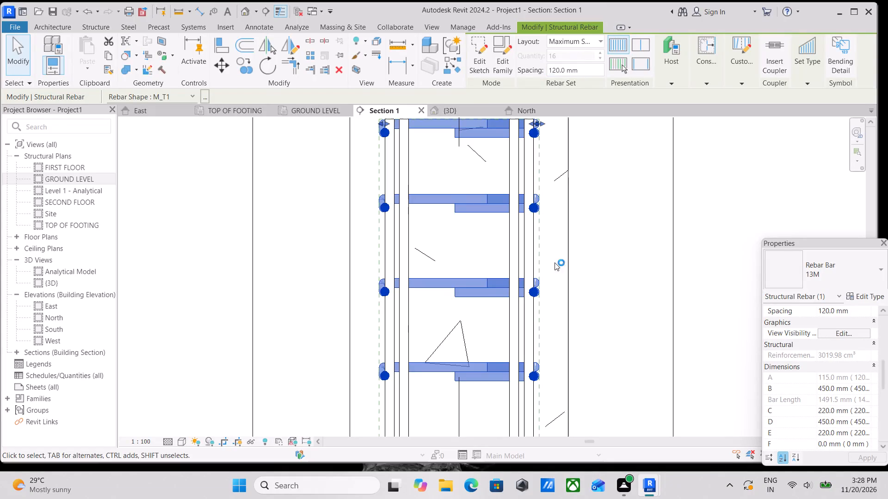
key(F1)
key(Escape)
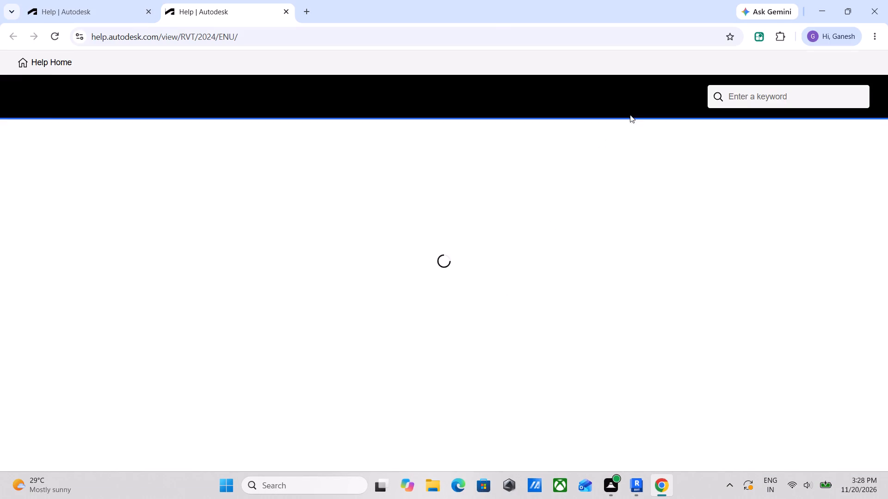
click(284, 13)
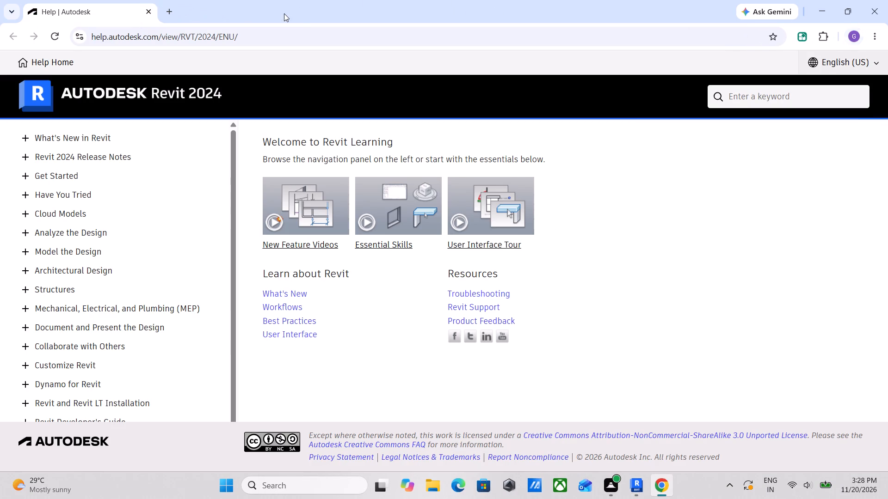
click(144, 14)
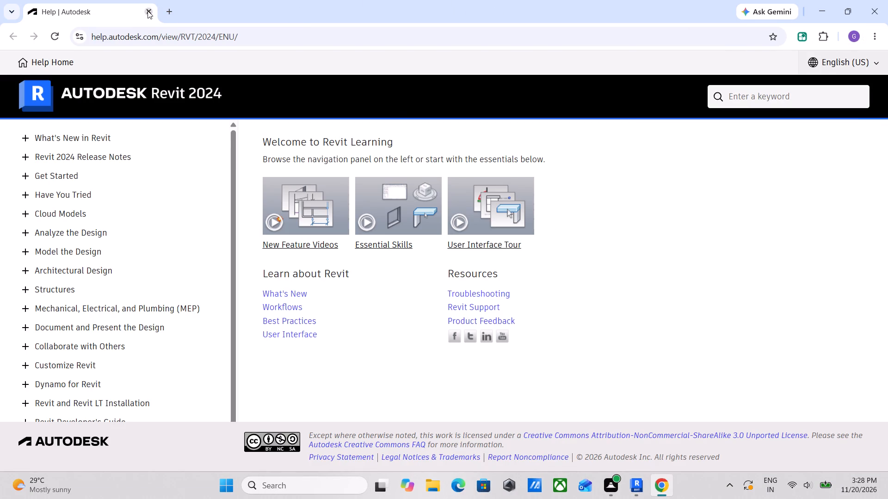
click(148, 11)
Check in which views the column's M_T1 tie set is shown unobscured.
scroll(498, 338, down, 2)
middle_drag(483, 325, 471, 308)
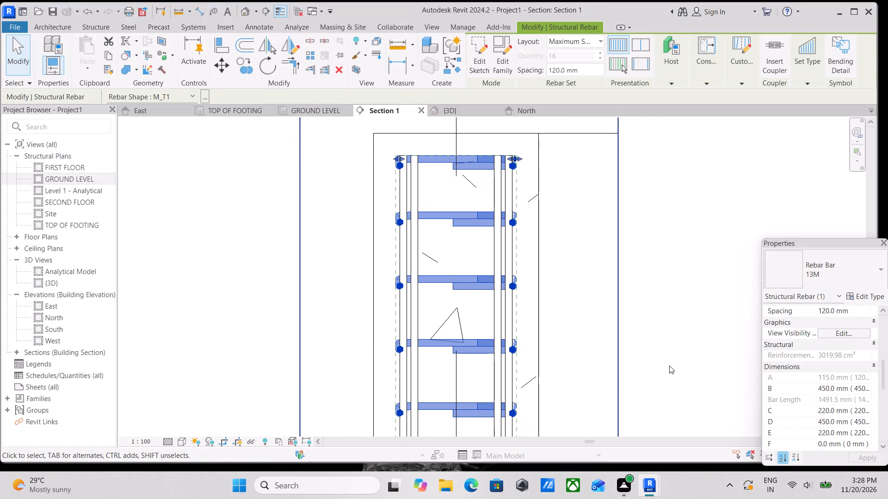
click(839, 332)
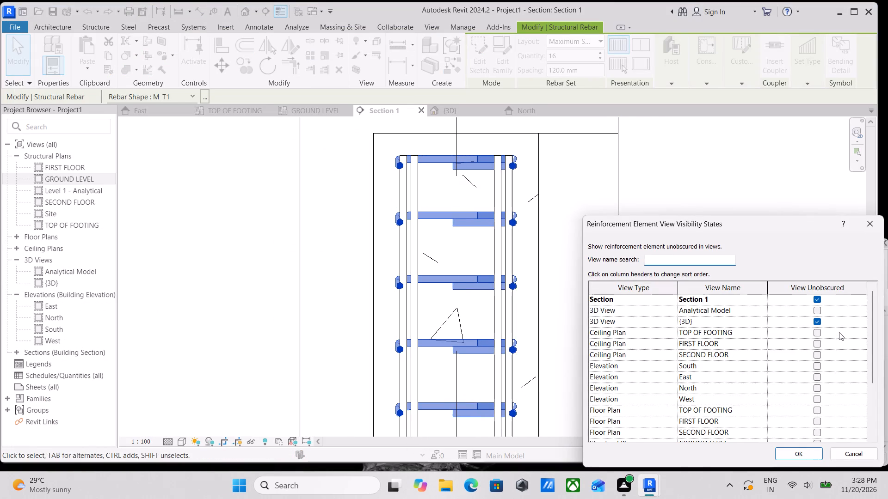
click(794, 456)
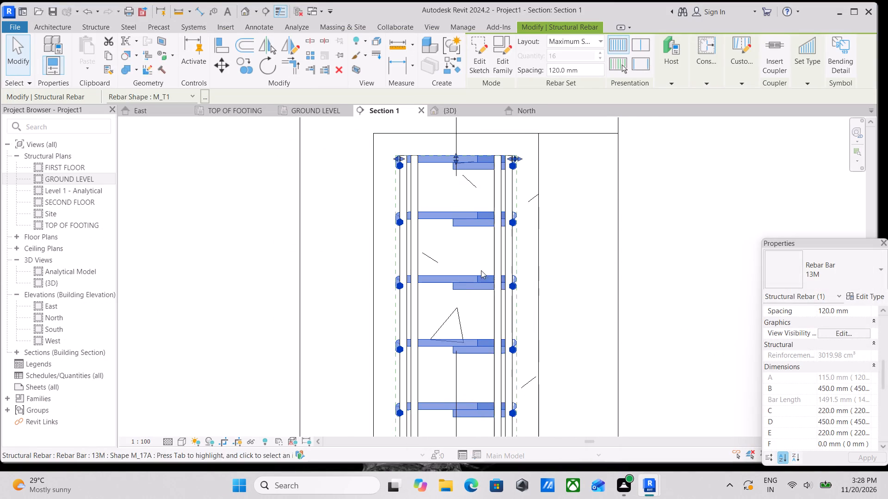
Examine the spaced M_T1 ties over the column's height in Section 1 and in the {3D} view.
key(Escape)
scroll(469, 262, down, 7)
middle_drag(469, 286, 481, 233)
scroll(480, 299, down, 2)
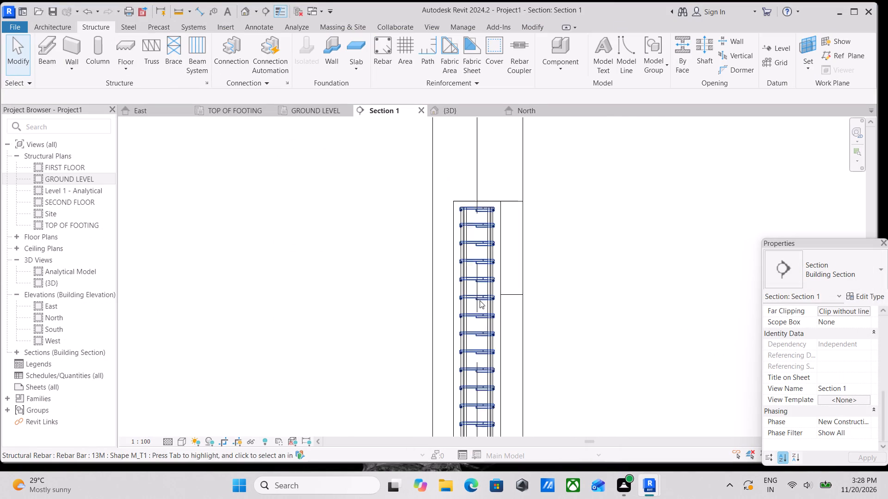
scroll(480, 300, down, 6)
scroll(487, 260, down, 1)
scroll(488, 315, up, 4)
middle_drag(486, 350, 496, 279)
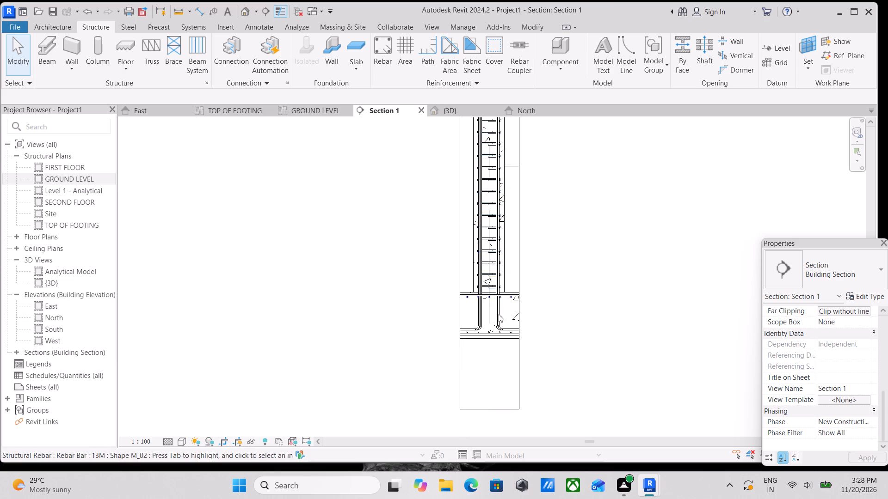
scroll(497, 344, up, 3)
scroll(489, 279, down, 7)
middle_drag(487, 287, 482, 380)
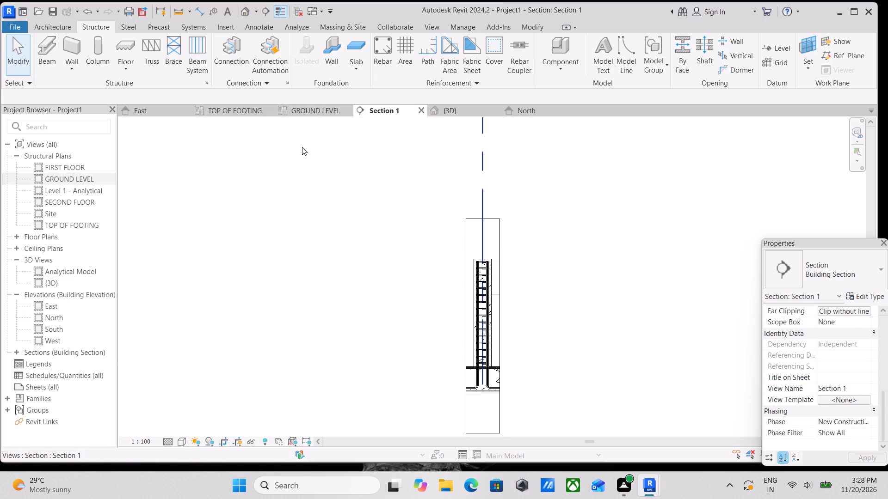
click(459, 114)
scroll(461, 194, down, 4)
scroll(494, 235, down, 1)
middle_drag(494, 235, 489, 179)
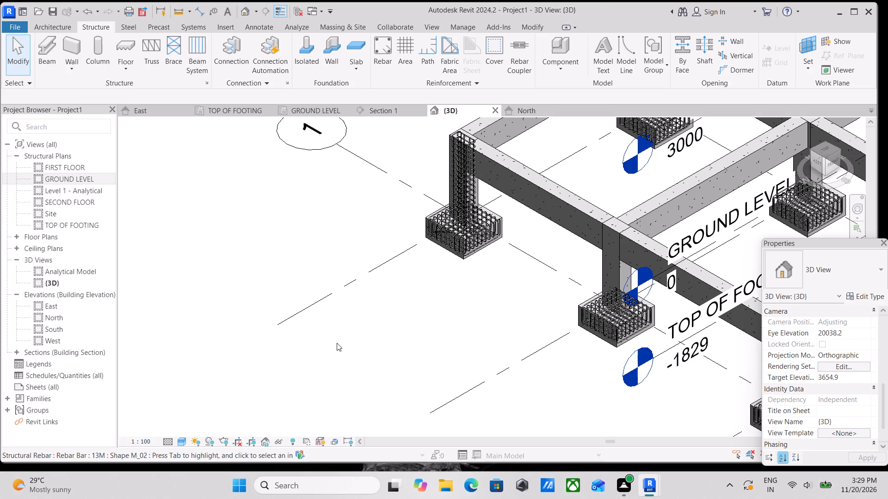
scroll(373, 256, up, 3)
scroll(489, 165, up, 3)
middle_drag(498, 168, 476, 241)
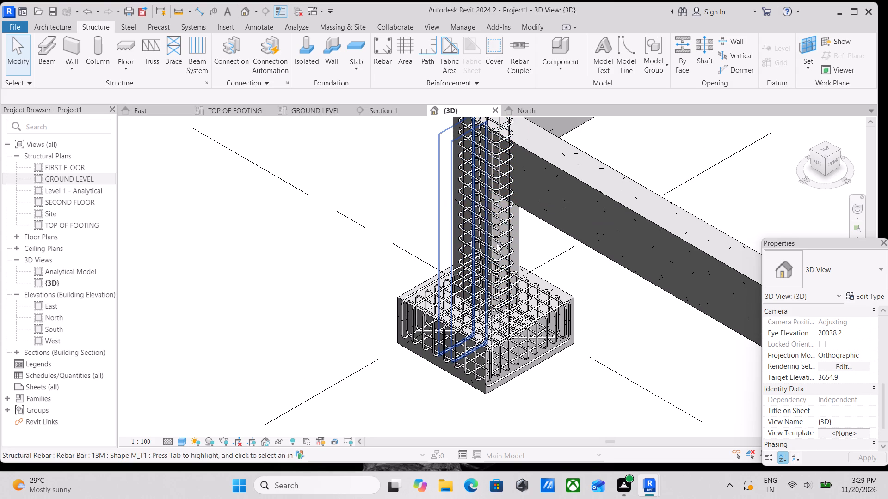
scroll(519, 261, up, 5)
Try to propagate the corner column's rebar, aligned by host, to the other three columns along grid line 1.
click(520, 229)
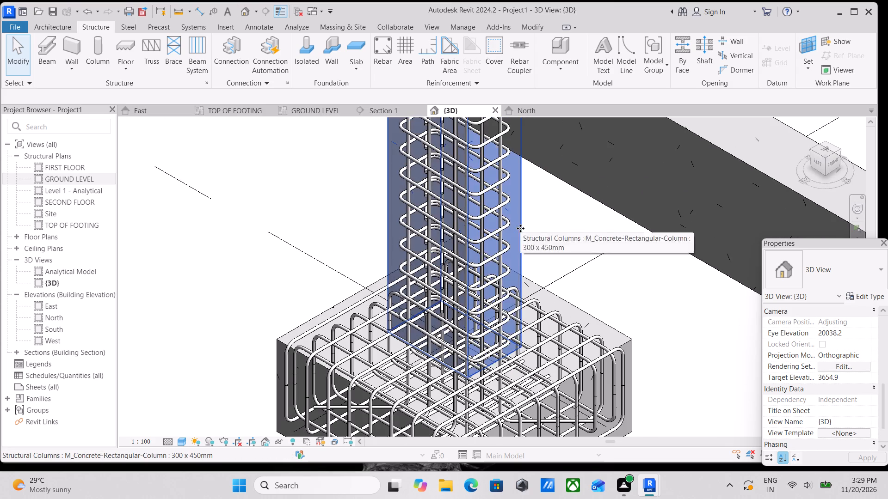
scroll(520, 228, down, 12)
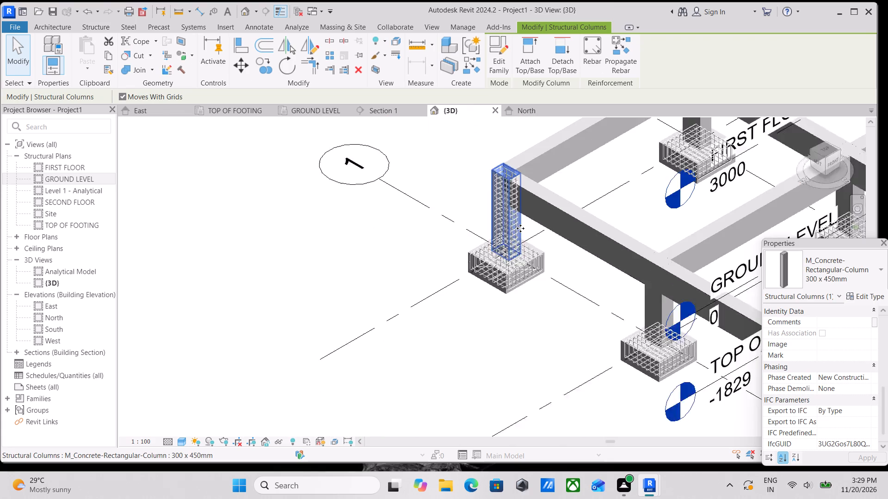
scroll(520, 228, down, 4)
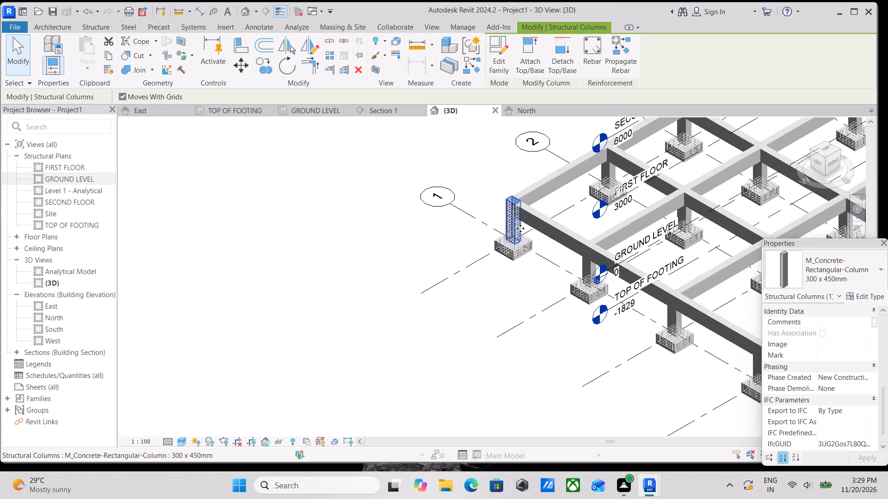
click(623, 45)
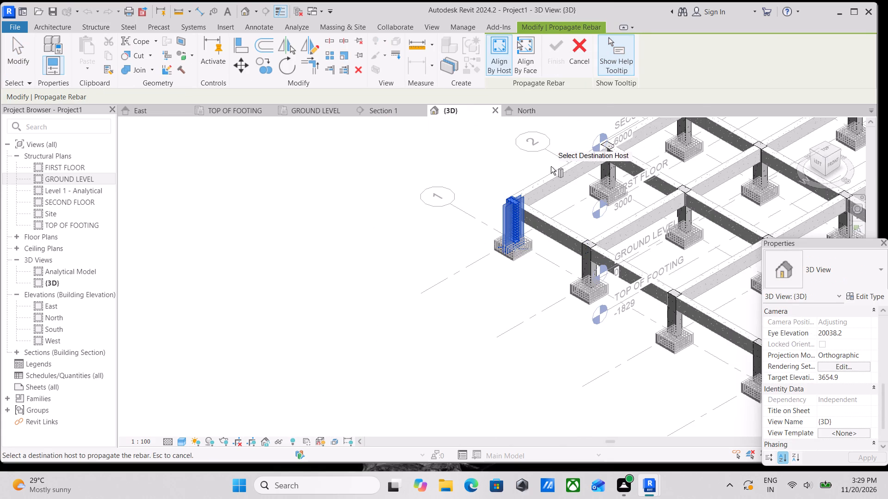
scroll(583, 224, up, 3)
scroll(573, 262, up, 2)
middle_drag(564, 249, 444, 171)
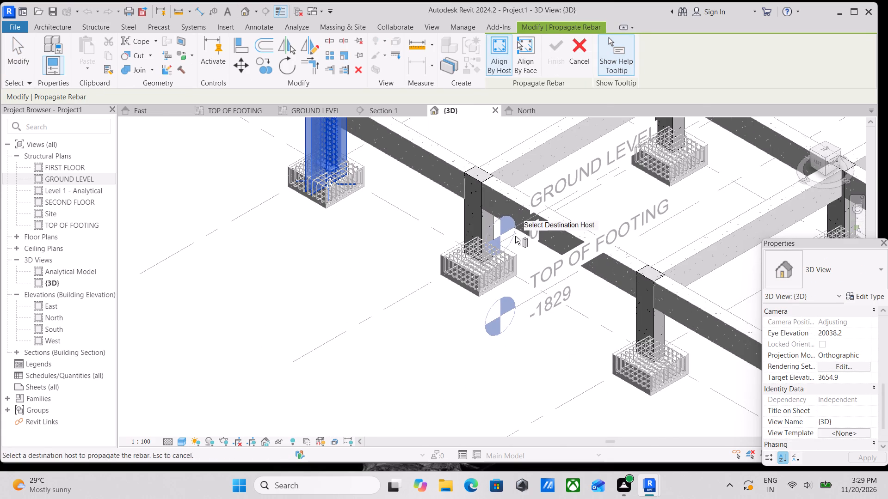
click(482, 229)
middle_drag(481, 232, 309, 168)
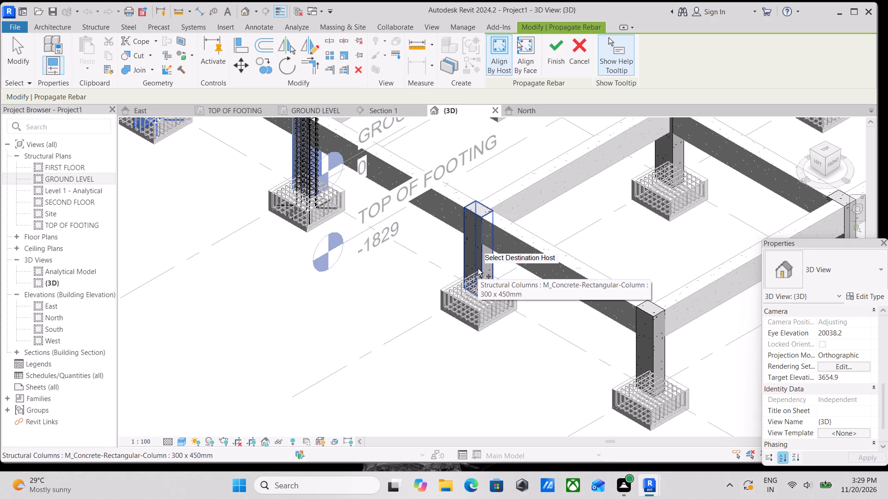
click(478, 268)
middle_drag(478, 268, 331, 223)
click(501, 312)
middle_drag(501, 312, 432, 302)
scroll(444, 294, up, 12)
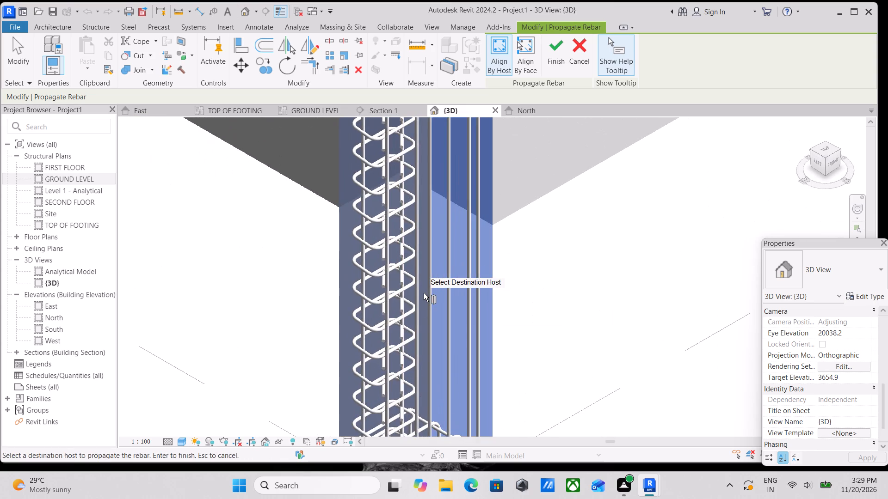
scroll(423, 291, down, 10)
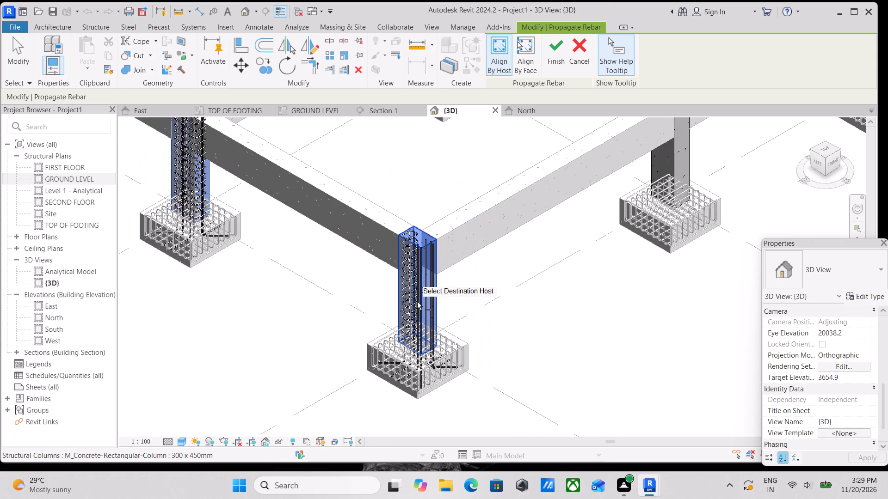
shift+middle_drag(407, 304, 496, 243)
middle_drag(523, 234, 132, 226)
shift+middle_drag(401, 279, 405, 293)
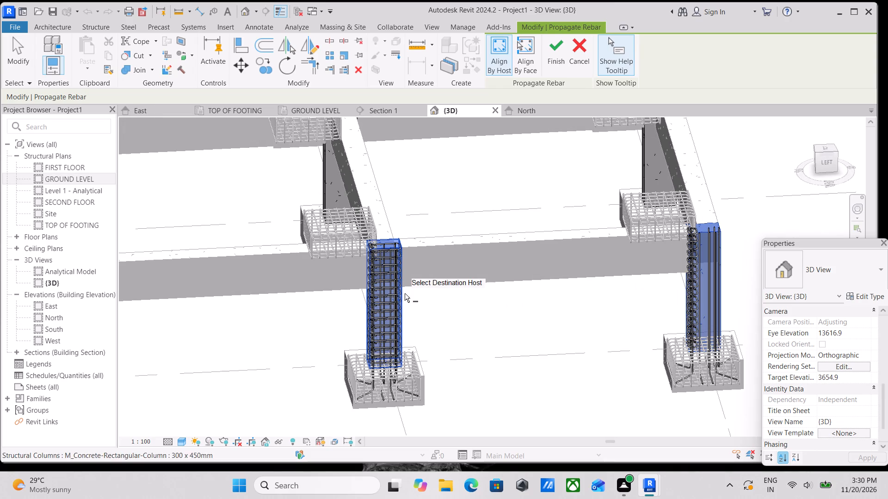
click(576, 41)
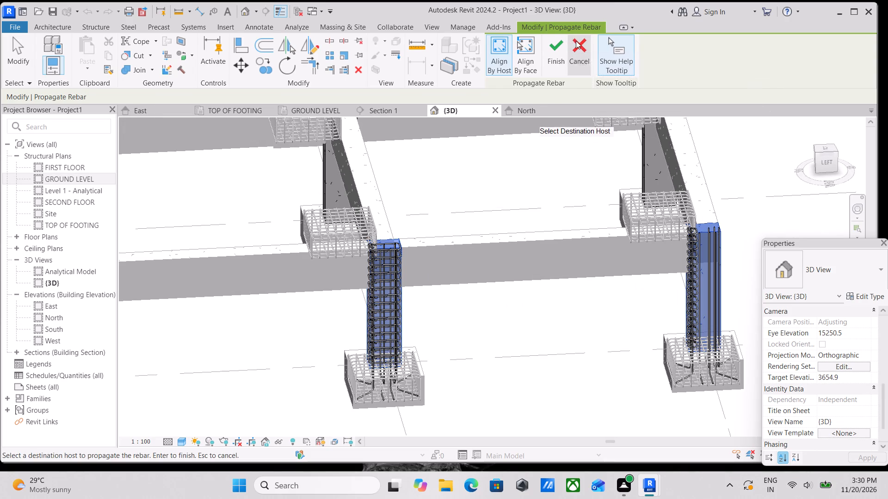
Examine the reinforced corner column and its neighbouring columns in the {3D} view from several angles.
scroll(490, 252, down, 3)
middle_drag(489, 252, 420, 216)
scroll(499, 290, down, 1)
middle_drag(497, 290, 401, 278)
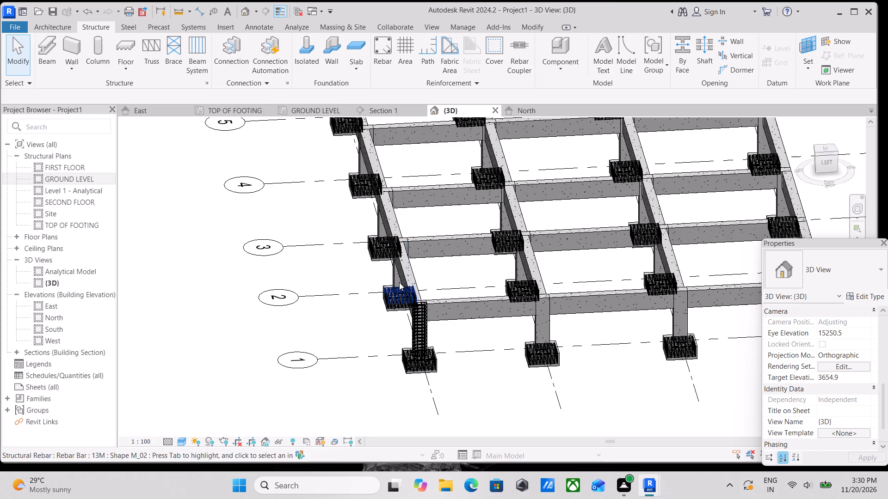
shift+middle_drag(412, 305, 405, 317)
scroll(404, 327, up, 4)
middle_drag(398, 333, 381, 357)
scroll(370, 349, up, 3)
scroll(249, 309, up, 7)
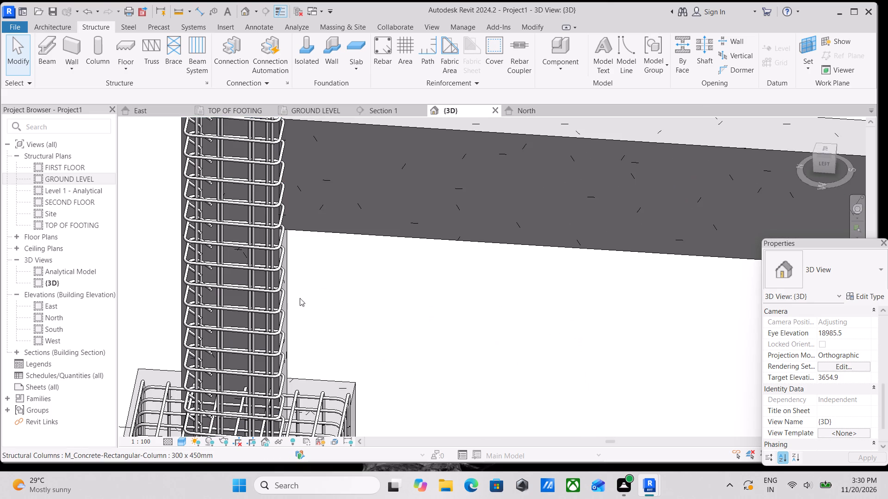
shift+middle_drag(325, 303, 313, 317)
scroll(311, 313, down, 7)
middle_drag(311, 312, 309, 345)
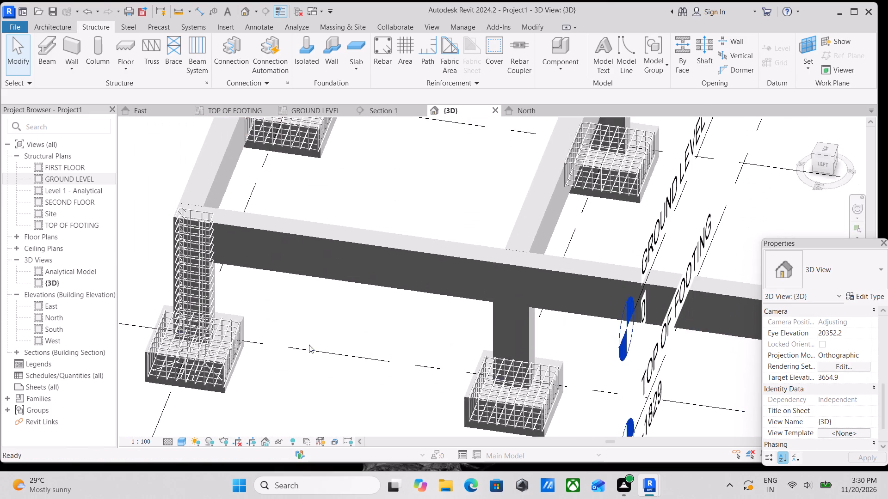
shift+middle_drag(265, 324, 255, 371)
middle_drag(196, 268, 276, 319)
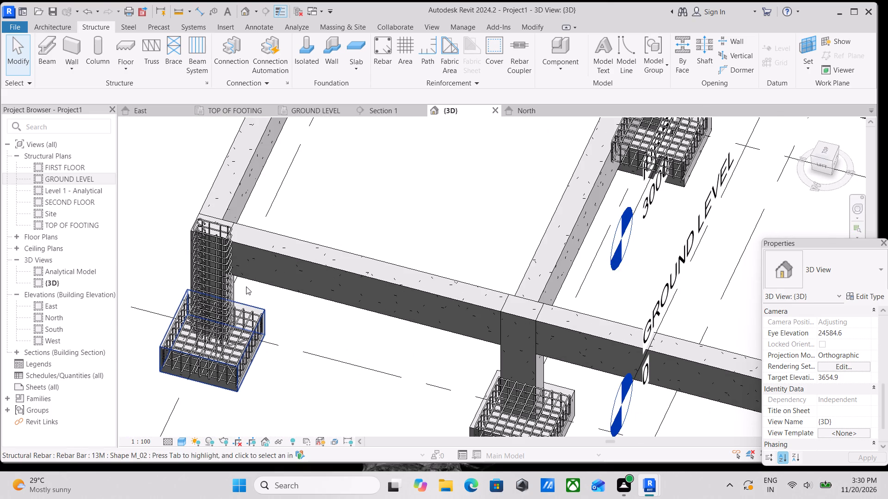
scroll(235, 287, up, 5)
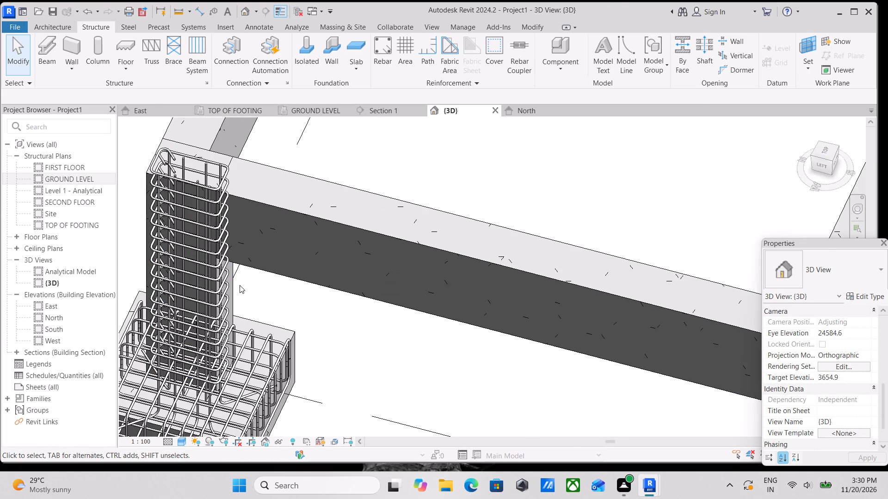
Propagate the reinforced corner column's rebar, aligned by host, to the adjacent 300 x 450mm column on grid line 1.
click(234, 278)
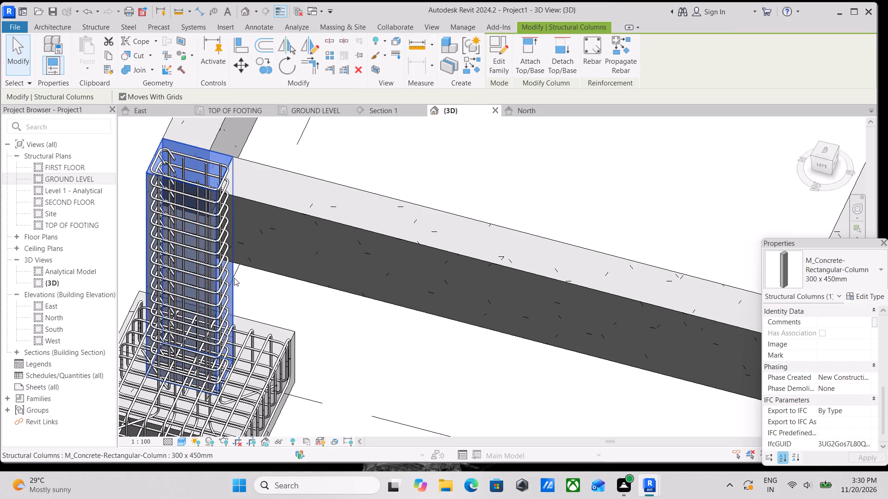
scroll(234, 278, down, 4)
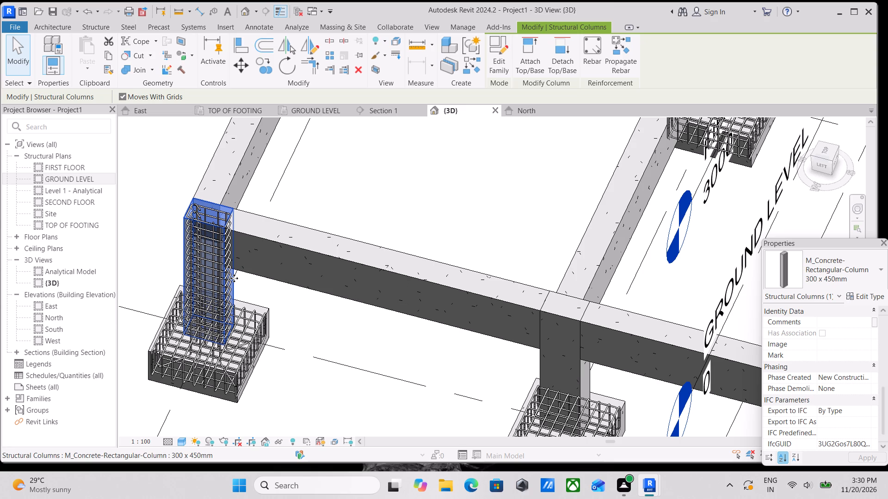
scroll(166, 359, up, 2)
middle_drag(289, 245, 388, 182)
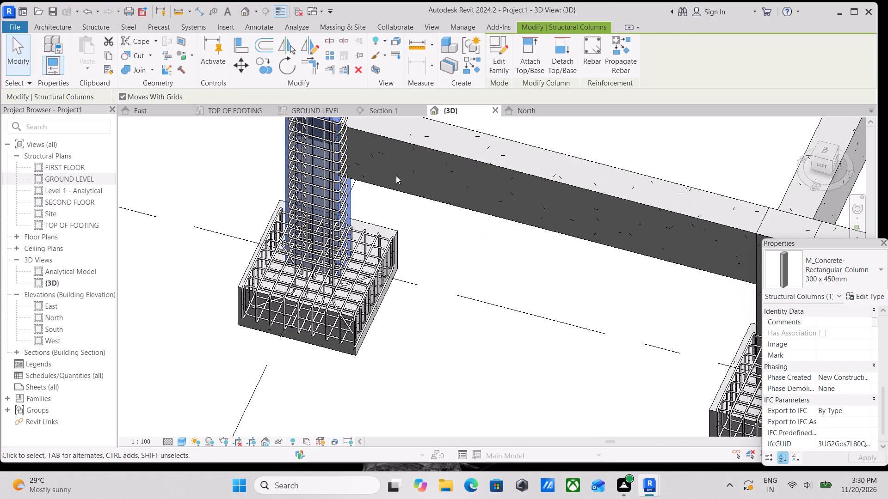
click(625, 57)
scroll(467, 183, down, 3)
middle_drag(466, 184, 244, 185)
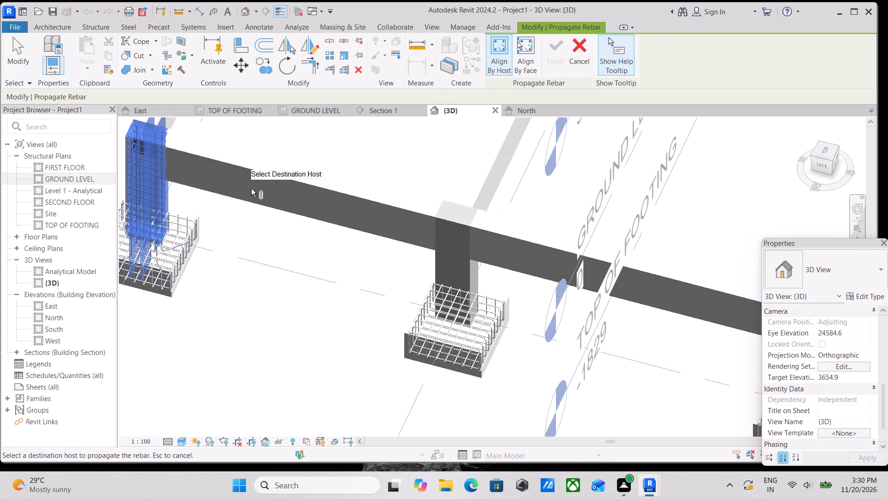
click(438, 257)
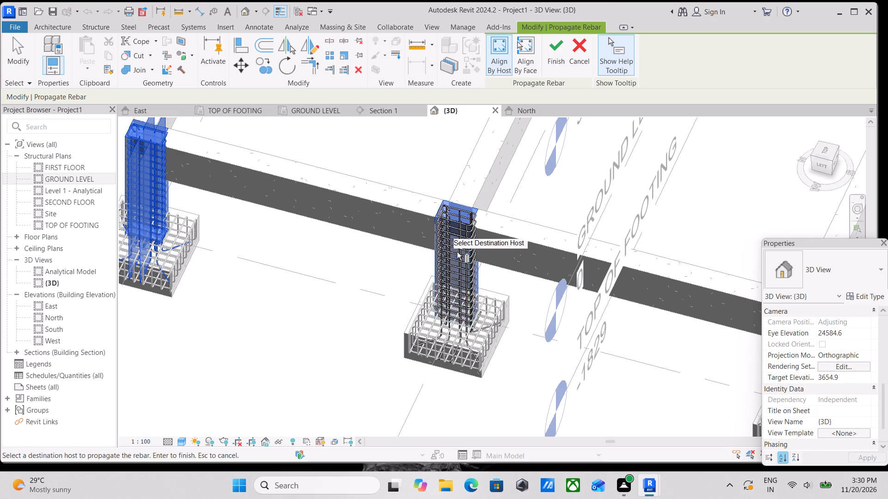
scroll(465, 249, down, 1)
middle_drag(465, 249, 472, 271)
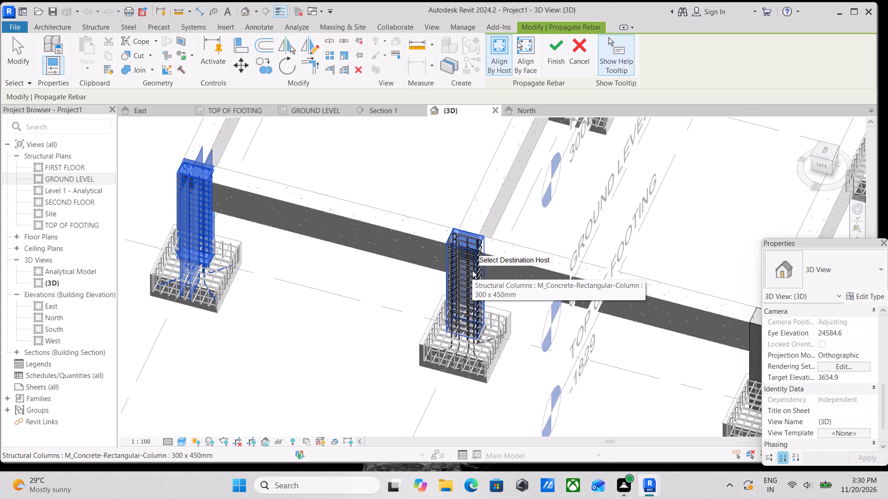
Add the 300 x 450mm columns on grid line A at grid lines 2, 3, 4 and 5 as rebar propagation hosts.
scroll(386, 253, down, 2)
middle_drag(386, 253, 399, 345)
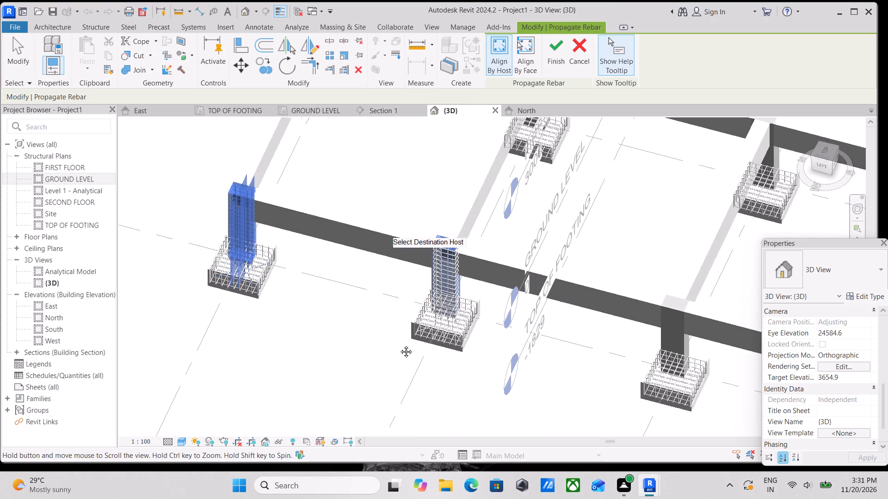
middle_drag(399, 345, 438, 498)
scroll(391, 326, down, 1)
middle_drag(391, 326, 420, 433)
scroll(419, 433, up, 1)
click(415, 359)
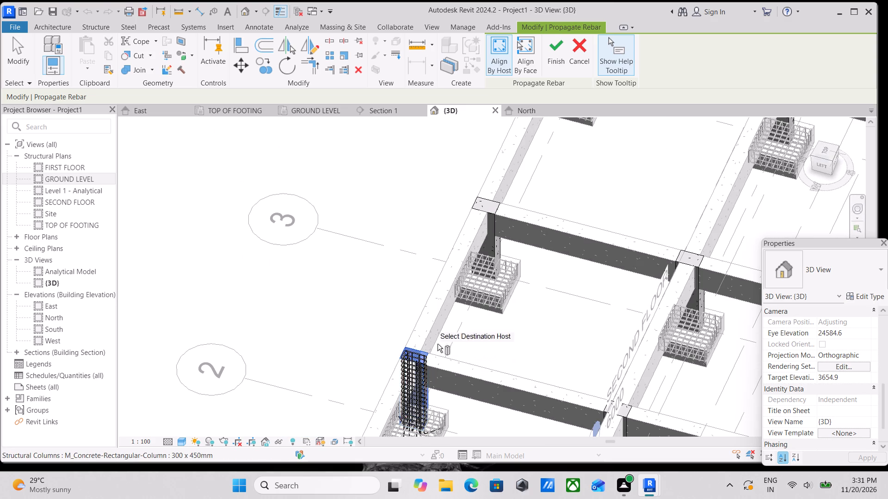
middle_drag(465, 345, 456, 366)
click(483, 234)
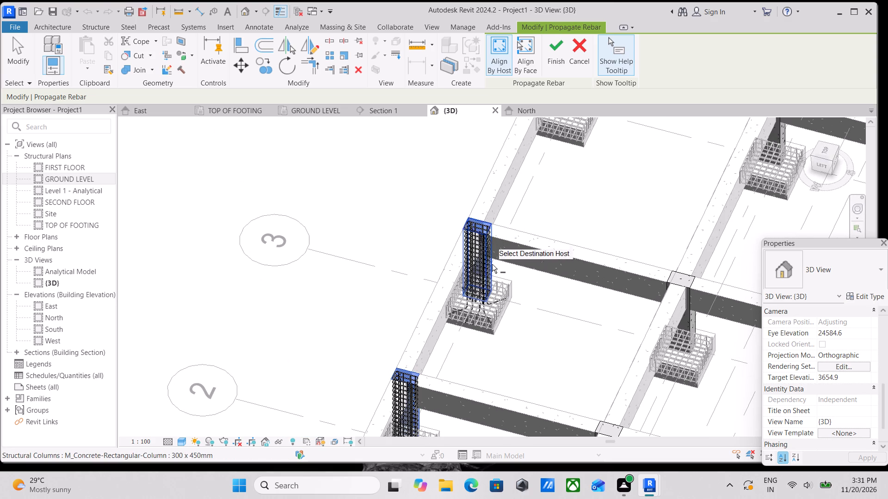
middle_drag(492, 264, 459, 419)
middle_drag(507, 281, 501, 374)
click(536, 286)
middle_drag(536, 315, 516, 381)
click(599, 164)
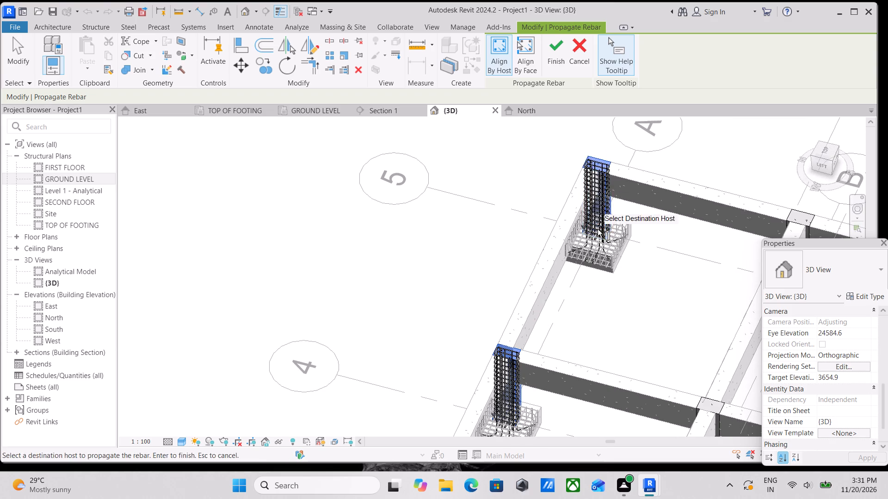
Add the 300 x 450mm columns on grid line B at grid lines 5, 4, 3 and 2 as rebar propagation hosts.
middle_drag(598, 229, 530, 229)
scroll(542, 270, down, 2)
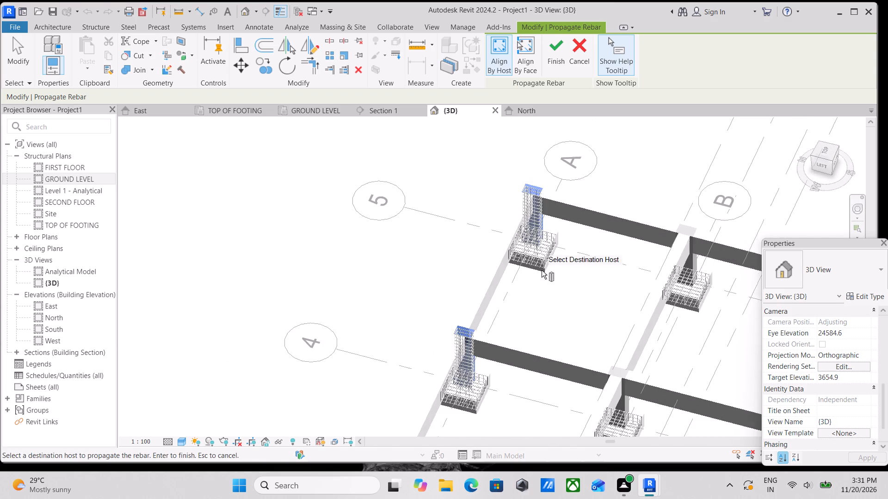
middle_drag(530, 270, 401, 266)
scroll(560, 232, up, 3)
click(559, 223)
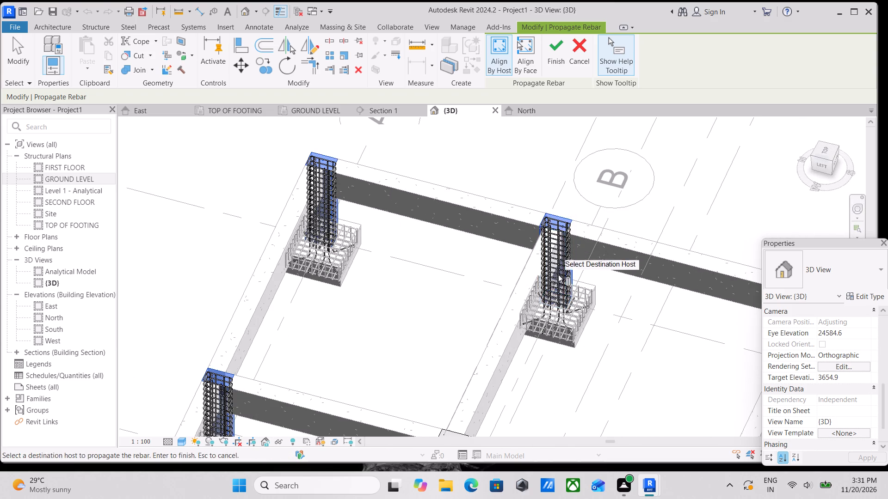
middle_drag(558, 275, 564, 167)
middle_drag(550, 297, 555, 220)
click(456, 254)
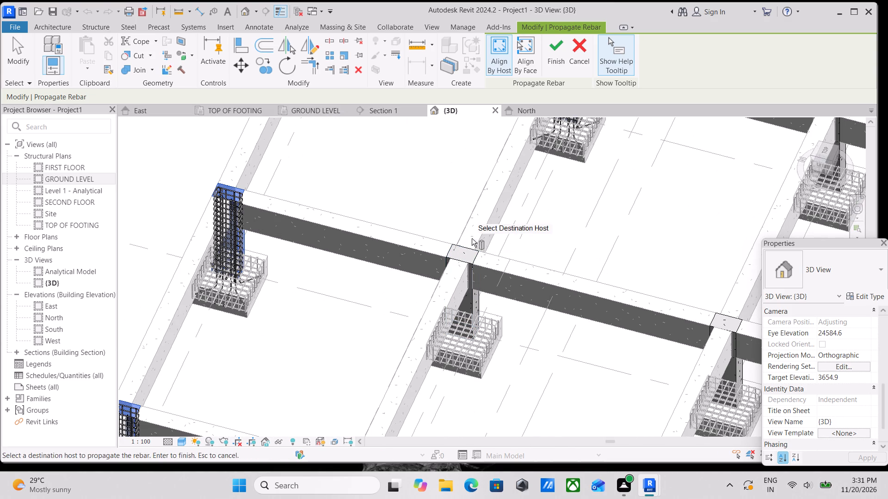
click(467, 250)
scroll(481, 295, up, 3)
middle_drag(426, 341, 437, 207)
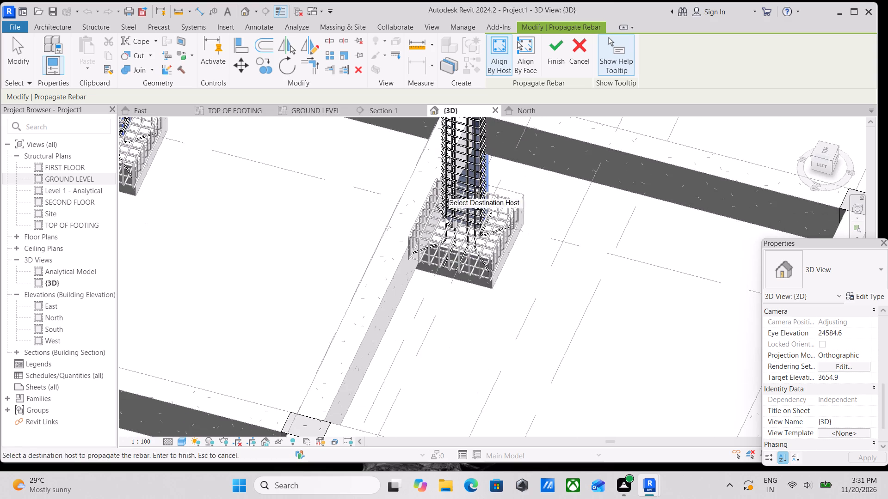
middle_drag(483, 304, 496, 268)
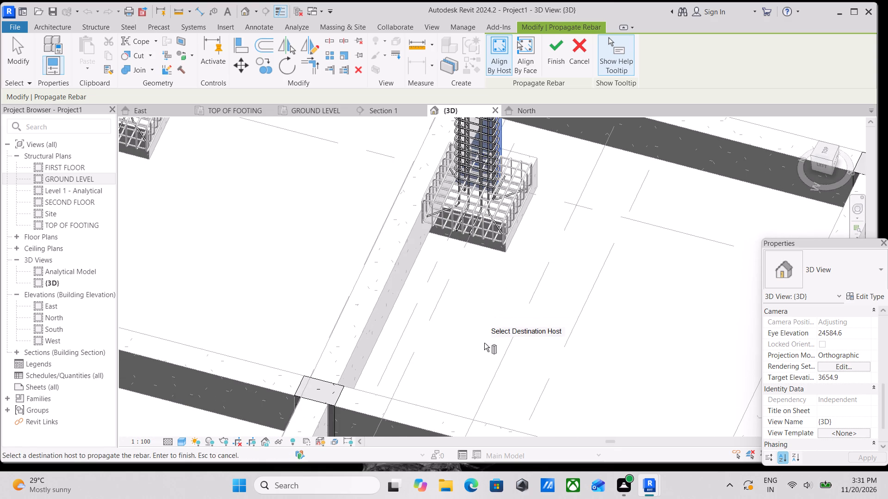
scroll(484, 343, down, 5)
middle_drag(484, 342, 524, 281)
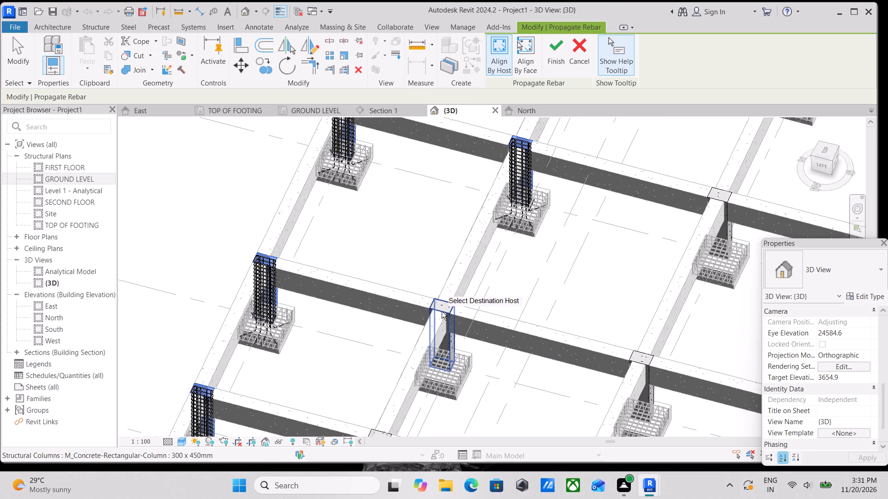
scroll(442, 311, up, 2)
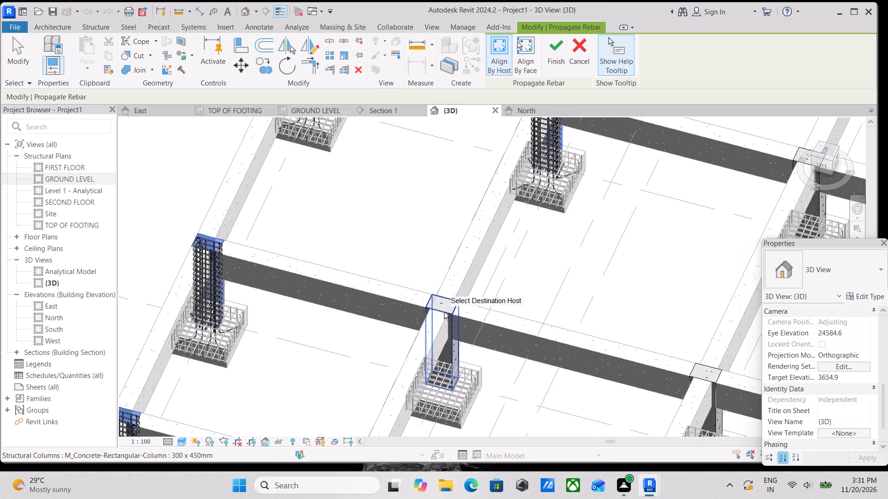
click(444, 309)
middle_drag(458, 351, 477, 272)
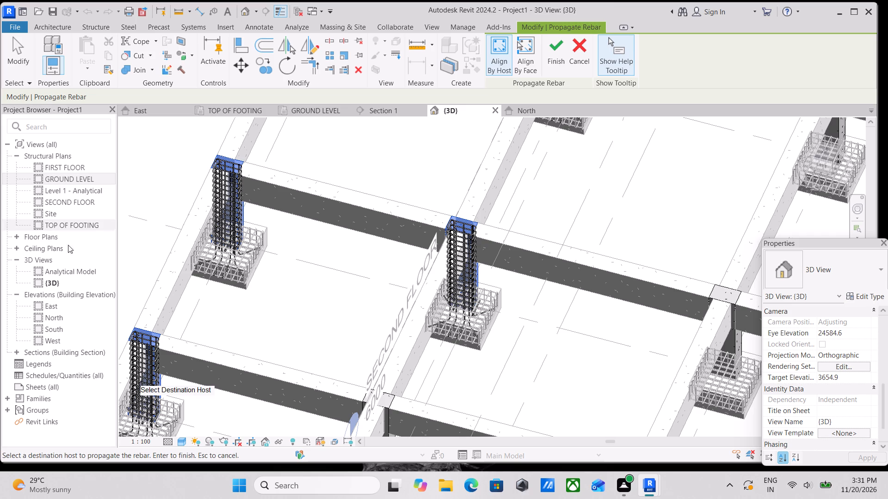
scroll(125, 299, down, 2)
middle_drag(314, 300, 331, 191)
scroll(355, 262, up, 5)
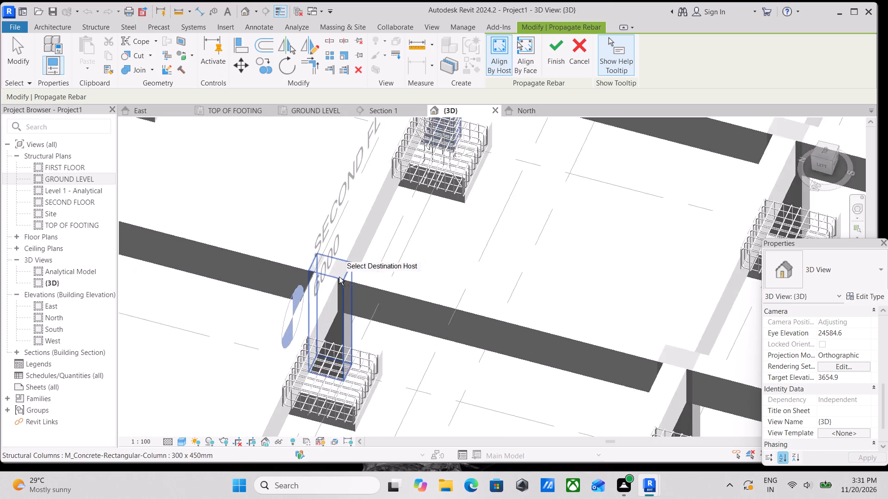
click(343, 271)
Add the five 300 x 450mm columns on grid line C, from grid line 5 to grid line 1, as rebar propagation hosts.
scroll(344, 268, down, 5)
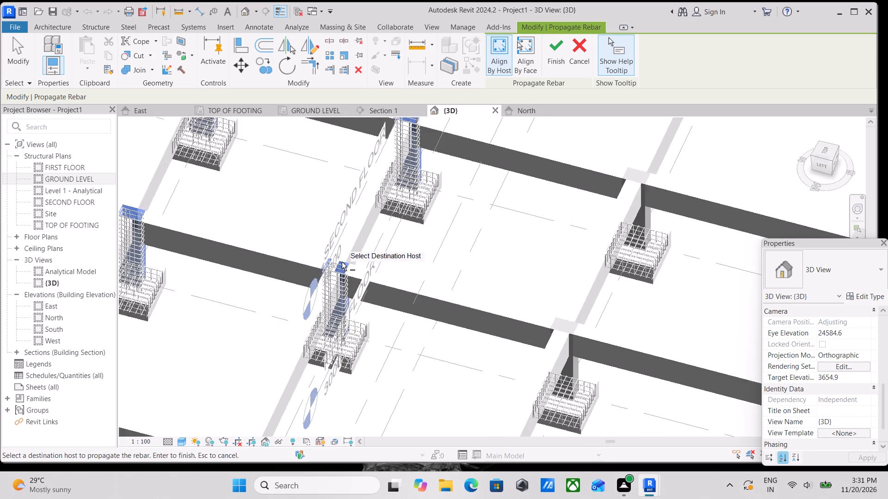
scroll(342, 262, down, 1)
middle_drag(341, 259, 385, 182)
scroll(354, 211, down, 1)
middle_drag(347, 211, 264, 259)
middle_drag(332, 229, 188, 237)
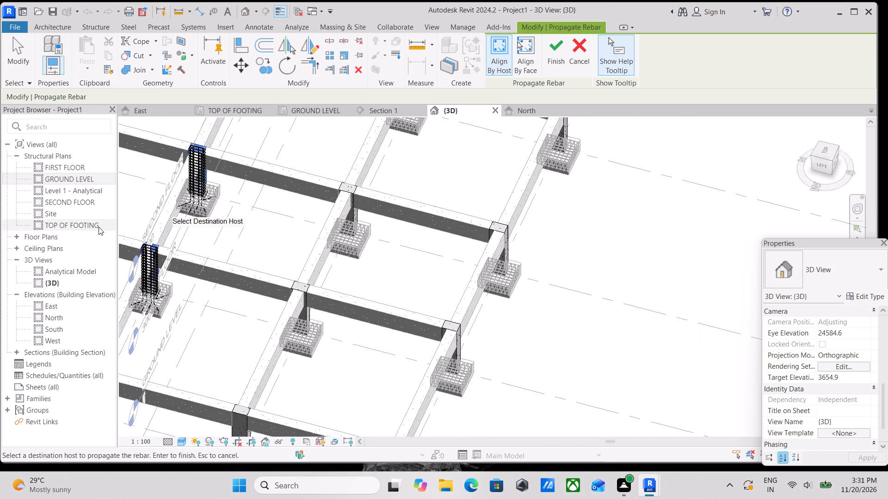
middle_drag(286, 202, 110, 369)
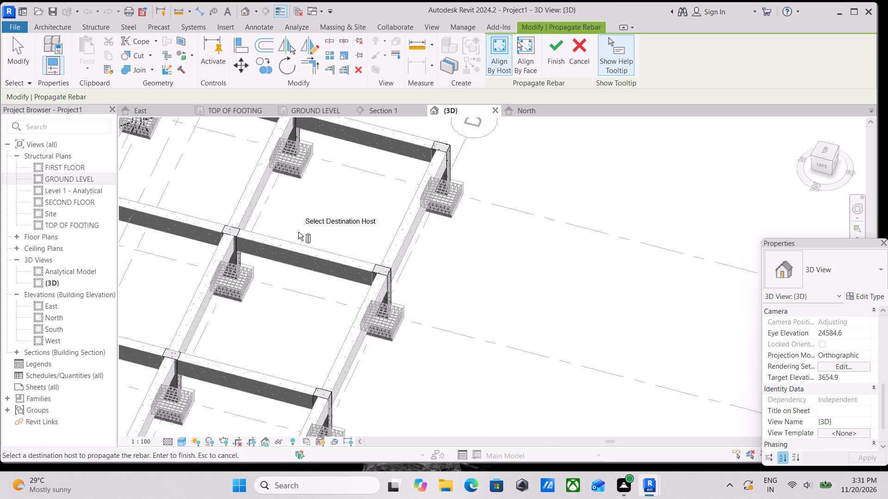
middle_drag(298, 232, 286, 338)
scroll(291, 271, up, 3)
click(269, 185)
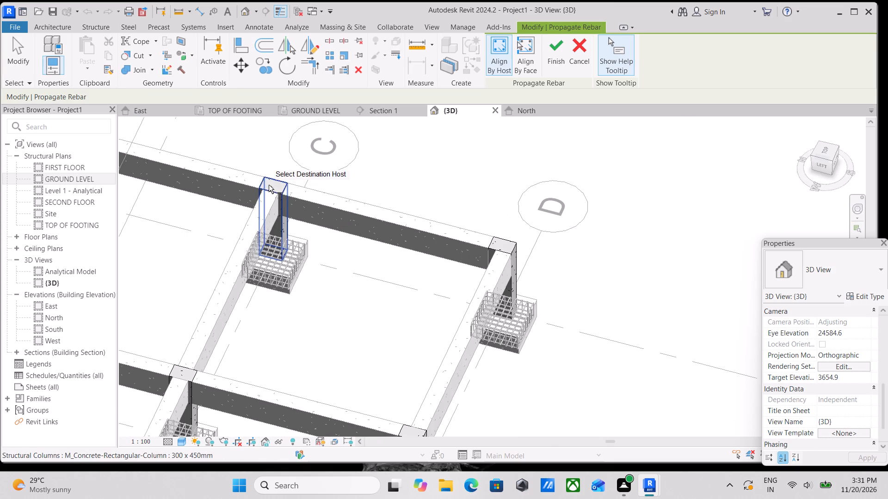
middle_drag(271, 241, 299, 193)
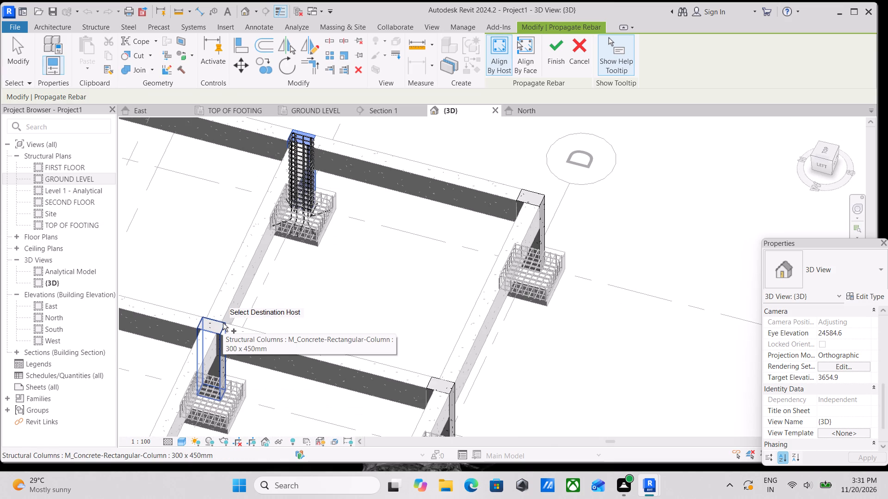
scroll(223, 323, up, 2)
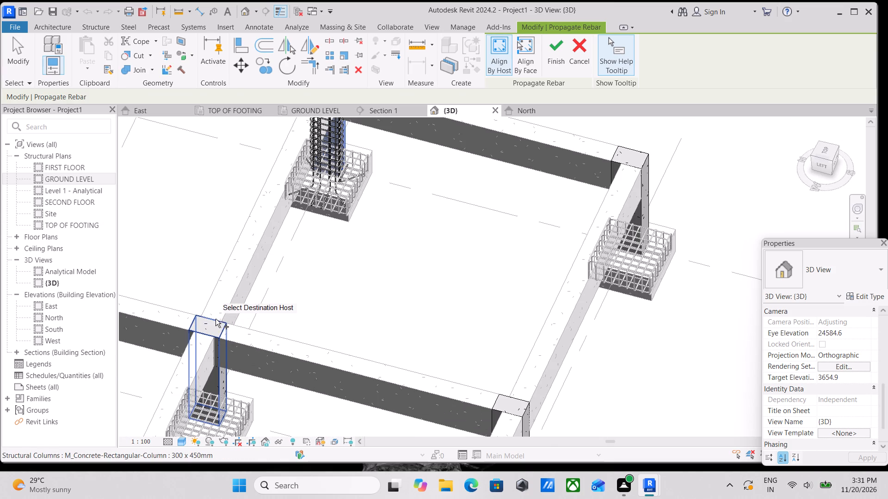
click(214, 320)
scroll(215, 316, down, 5)
middle_drag(208, 320, 257, 251)
middle_drag(197, 364, 233, 272)
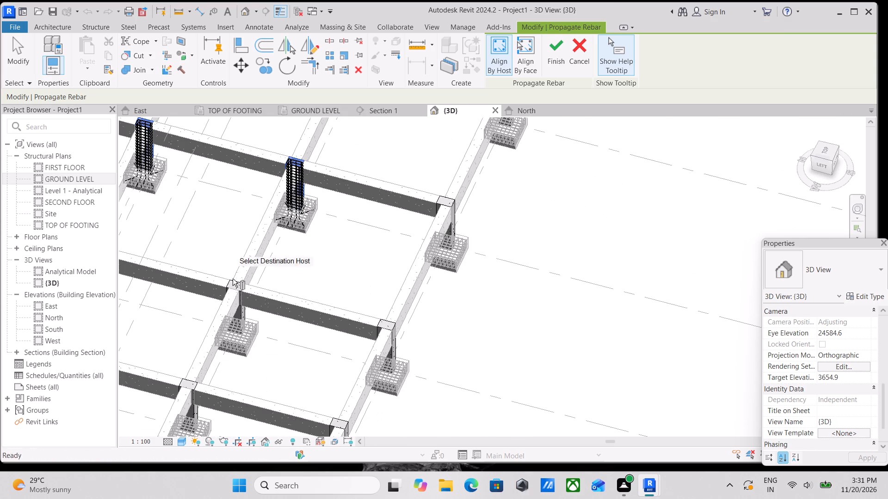
scroll(228, 315, up, 2)
click(232, 276)
scroll(220, 334, down, 1)
middle_drag(221, 331, 280, 259)
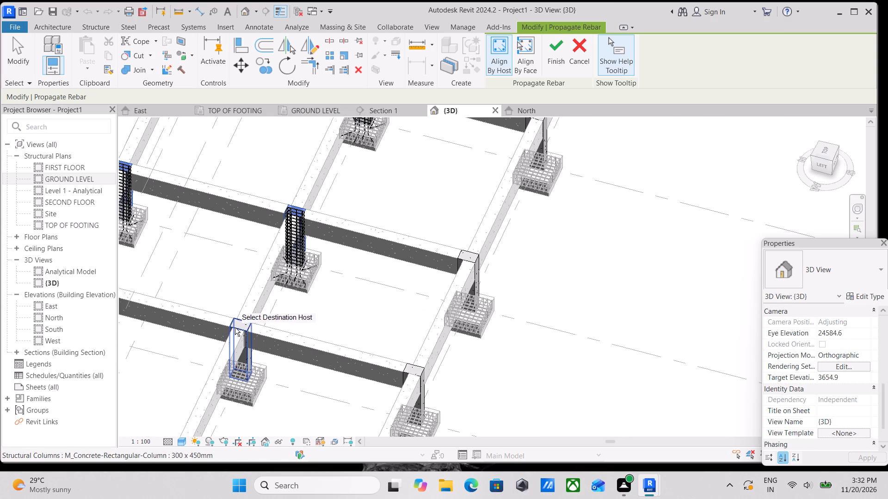
click(235, 328)
middle_drag(232, 341, 276, 278)
middle_drag(234, 341, 266, 274)
middle_drag(270, 301, 324, 237)
click(297, 274)
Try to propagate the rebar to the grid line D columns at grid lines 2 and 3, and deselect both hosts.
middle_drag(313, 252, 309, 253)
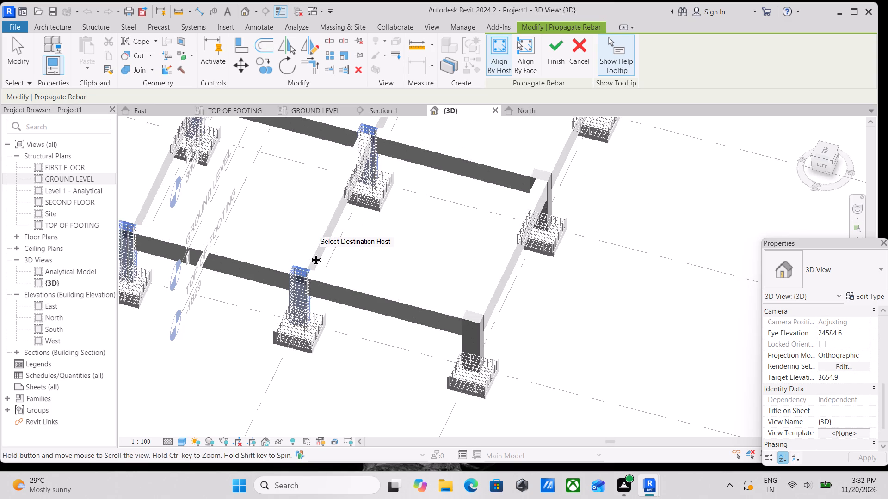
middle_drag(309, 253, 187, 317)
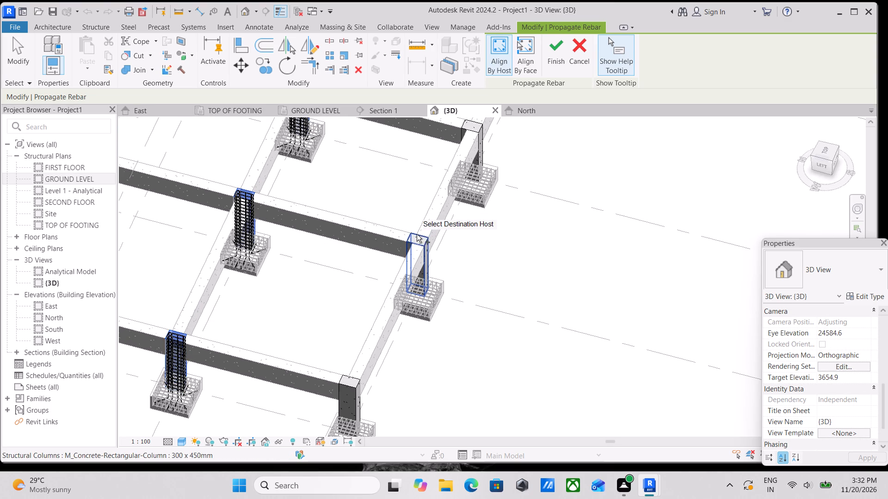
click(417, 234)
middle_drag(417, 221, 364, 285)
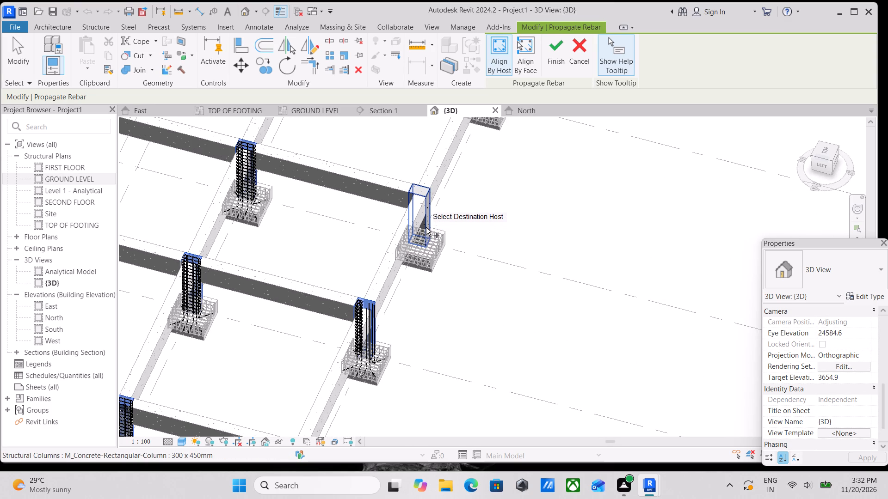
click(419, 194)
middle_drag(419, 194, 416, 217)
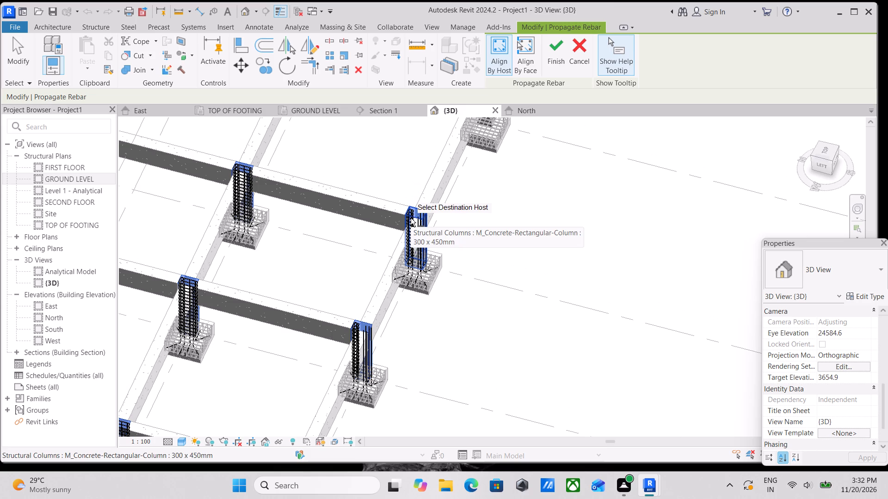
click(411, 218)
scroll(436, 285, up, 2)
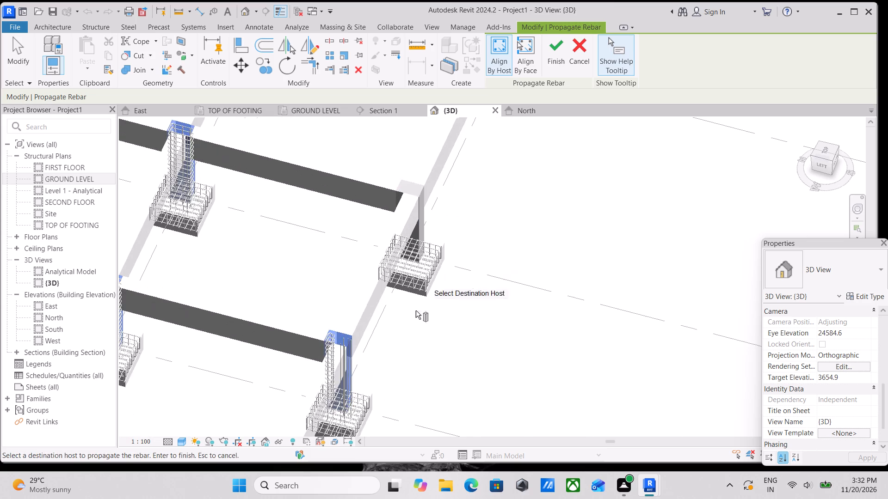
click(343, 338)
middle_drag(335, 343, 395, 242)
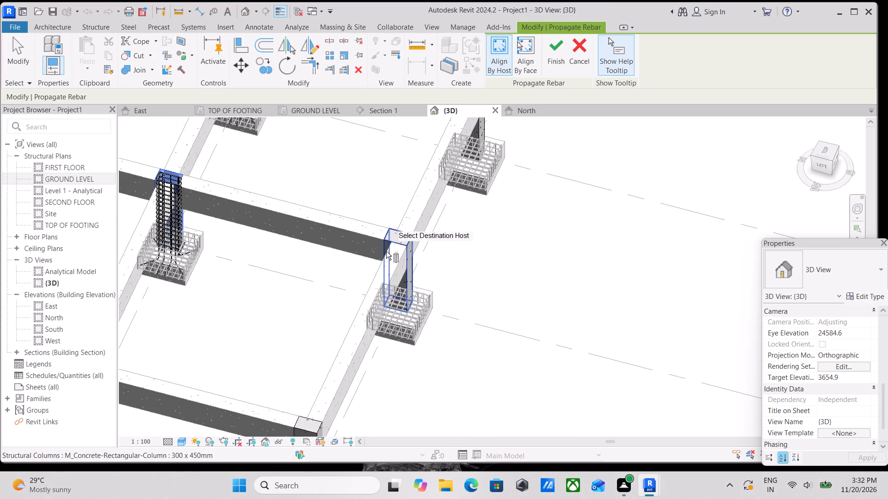
Finish propagating the corner column's rebar, aligned by host, to the selected columns on grid lines A, B and C.
scroll(359, 275, down, 1)
middle_drag(358, 277, 420, 199)
scroll(410, 205, down, 6)
middle_drag(396, 224, 365, 452)
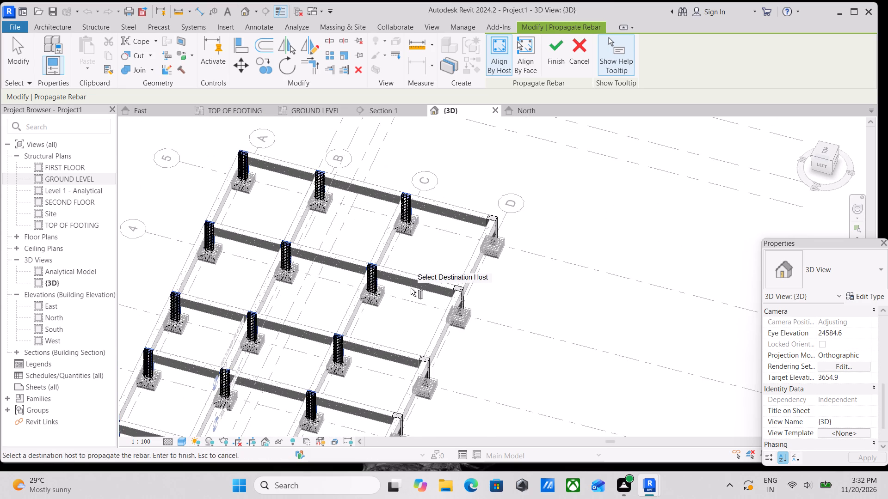
scroll(411, 288, up, 2)
middle_drag(415, 231, 450, 313)
scroll(198, 201, up, 3)
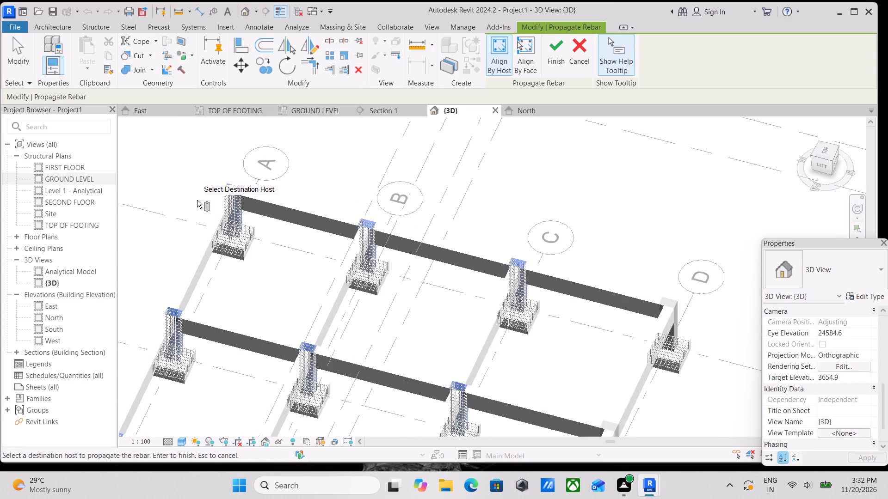
scroll(197, 200, up, 8)
scroll(259, 211, down, 3)
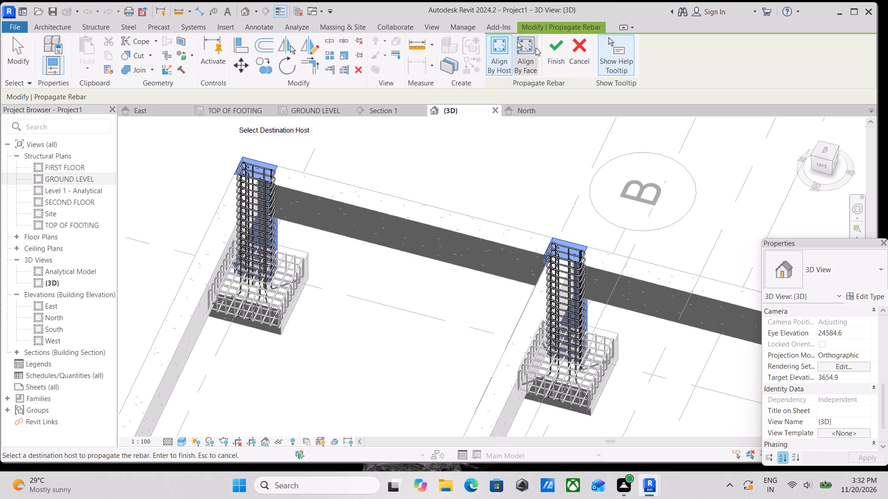
click(567, 56)
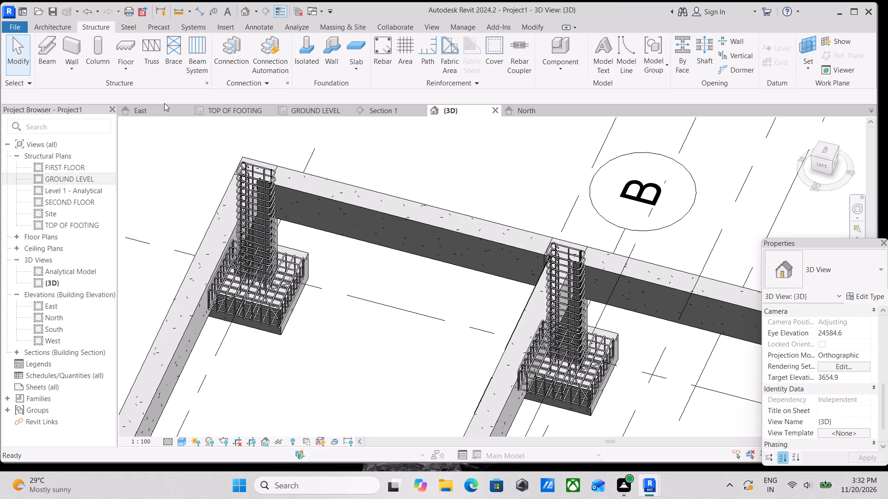
Examine the rebar in the columns across grid lines A to D in the {3D} view from several angles.
scroll(304, 252, down, 4)
middle_drag(324, 268, 331, 164)
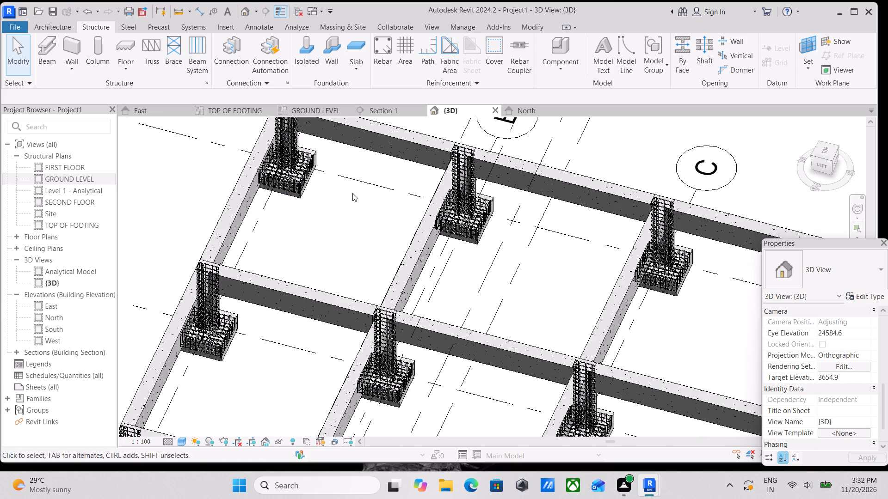
middle_drag(408, 396, 465, 225)
shift+middle_drag(482, 345, 453, 244)
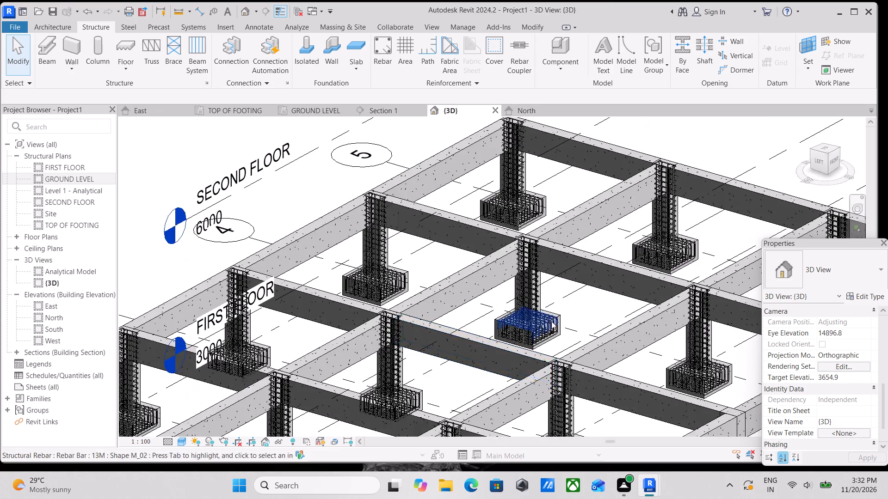
middle_drag(549, 320, 441, 202)
shift+middle_drag(533, 355, 475, 307)
middle_drag(506, 373, 432, 269)
scroll(433, 272, down, 2)
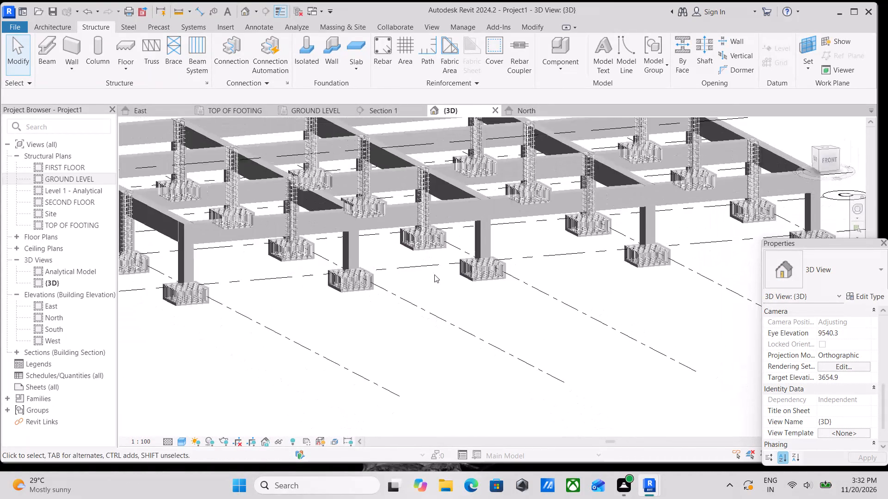
scroll(456, 302, down, 1)
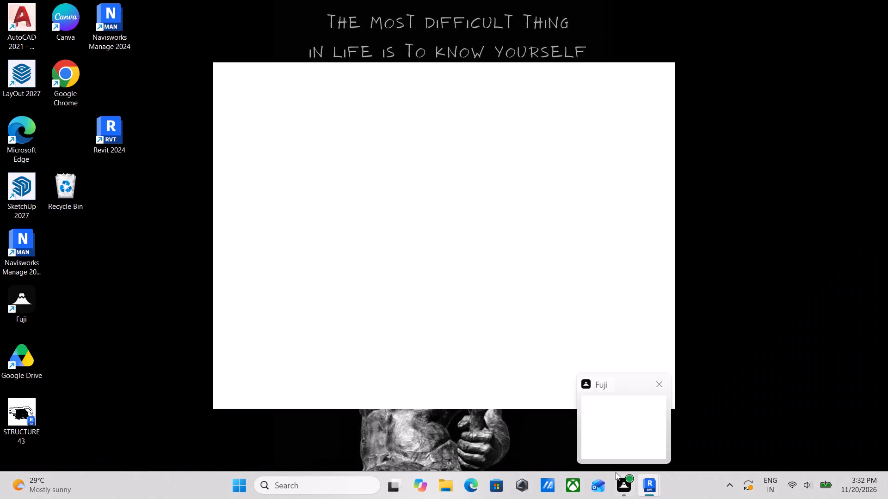
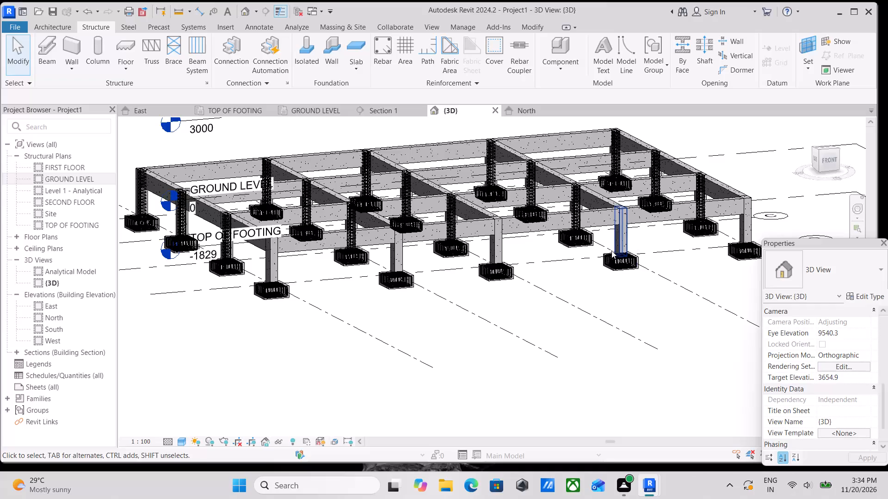
Examine the columns along grid line D against the reinforced columns in the {3D} view from several angles.
shift+middle_drag(582, 277, 512, 372)
shift+middle_drag(537, 305, 496, 343)
middle_drag(537, 306, 451, 243)
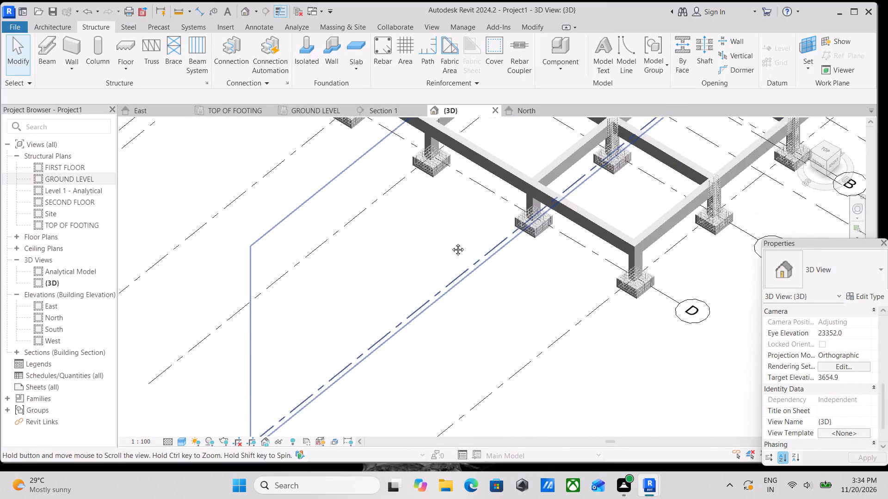
middle_drag(451, 243, 445, 240)
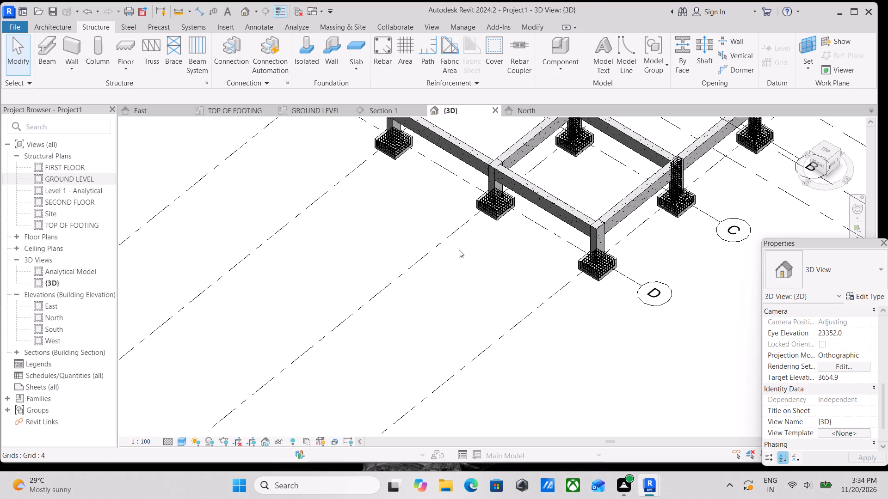
middle_drag(433, 249, 499, 408)
middle_drag(460, 268, 510, 331)
middle_drag(418, 269, 463, 323)
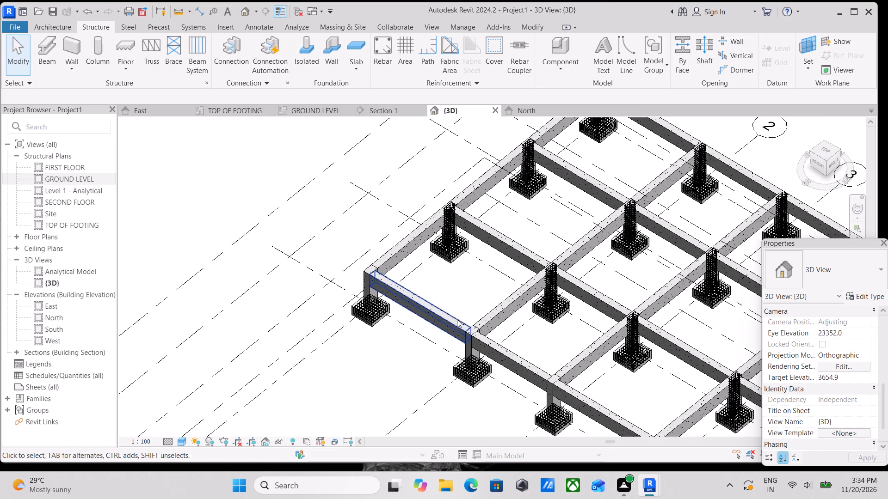
shift+middle_drag(461, 316, 510, 264)
middle_drag(499, 339, 529, 209)
shift+middle_drag(547, 339, 691, 385)
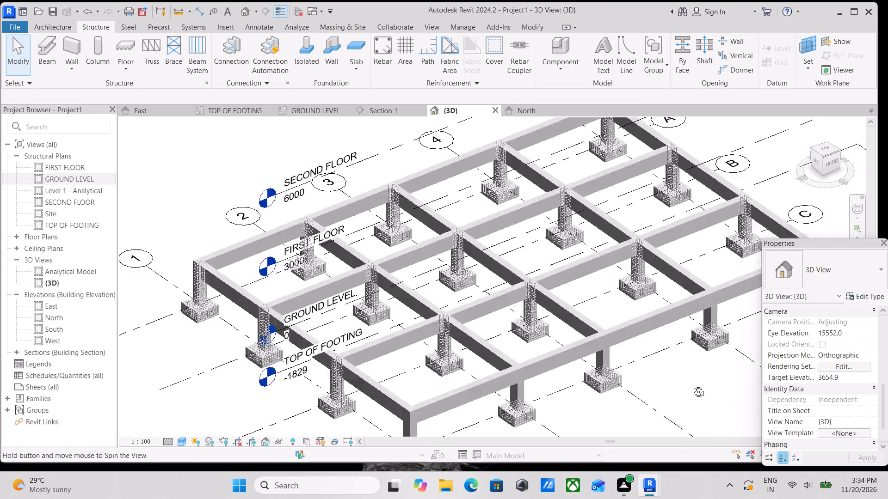
shift+middle_drag(691, 385, 705, 390)
middle_drag(627, 389, 600, 212)
shift+middle_drag(611, 392, 629, 361)
shift+scroll(625, 356, down, 1)
scroll(623, 290, up, 2)
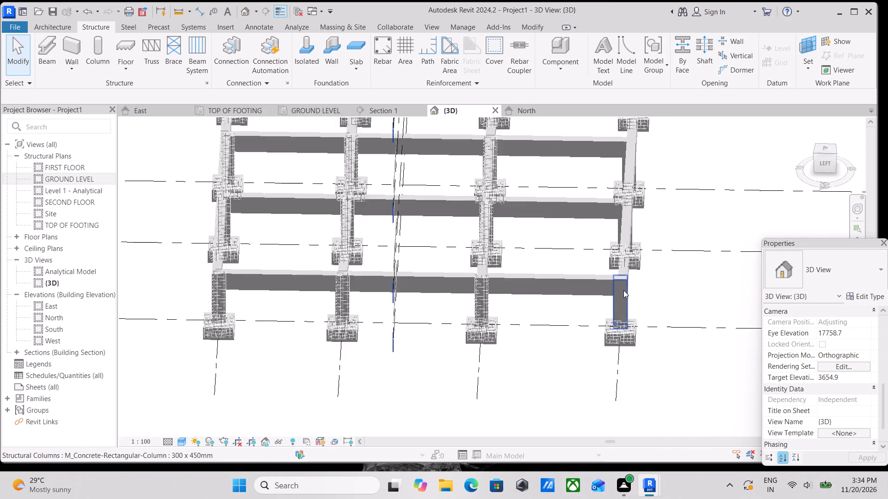
scroll(623, 290, up, 1)
Set the {3D} view to the top orientation and examine the column and footing layout around grid lines 1 to 3.
click(826, 150)
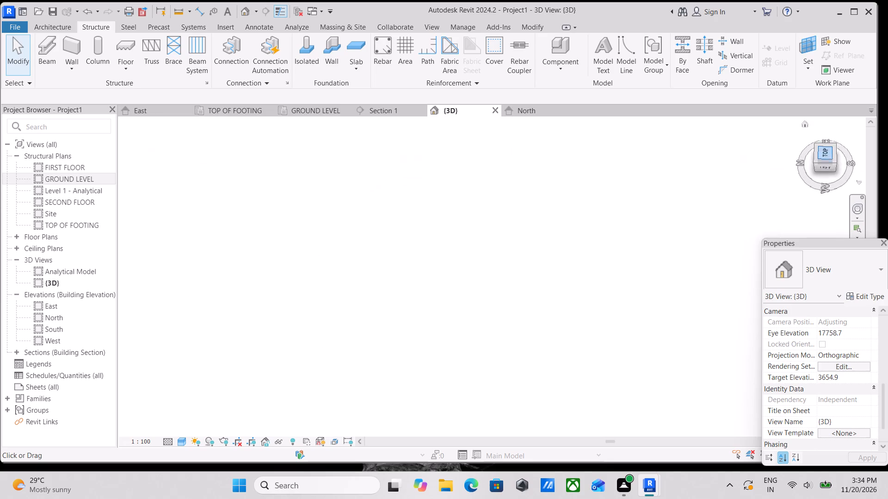
scroll(726, 289, up, 4)
scroll(364, 296, up, 2)
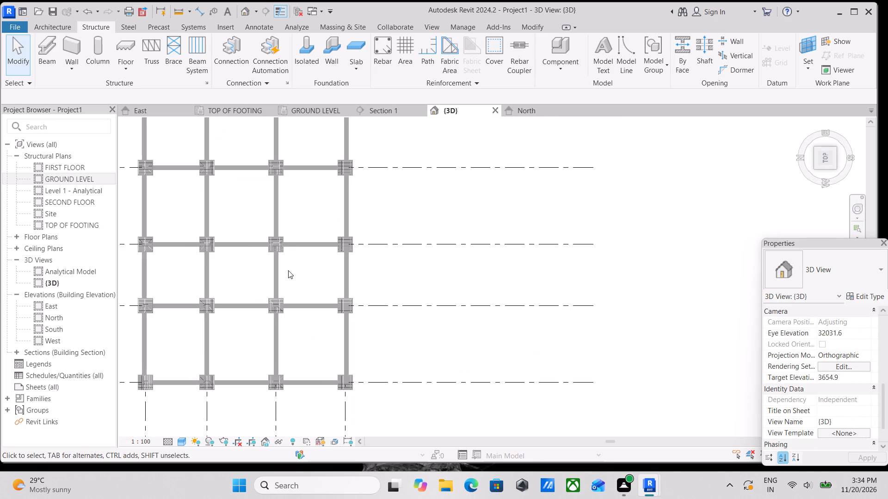
scroll(294, 278, up, 2)
middle_drag(302, 311, 376, 283)
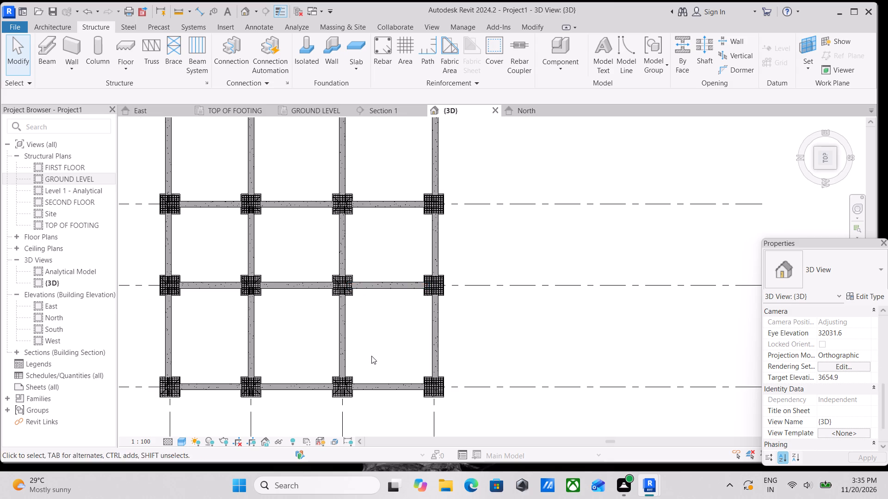
scroll(372, 356, up, 1)
middle_drag(377, 351, 405, 368)
middle_drag(396, 344, 508, 366)
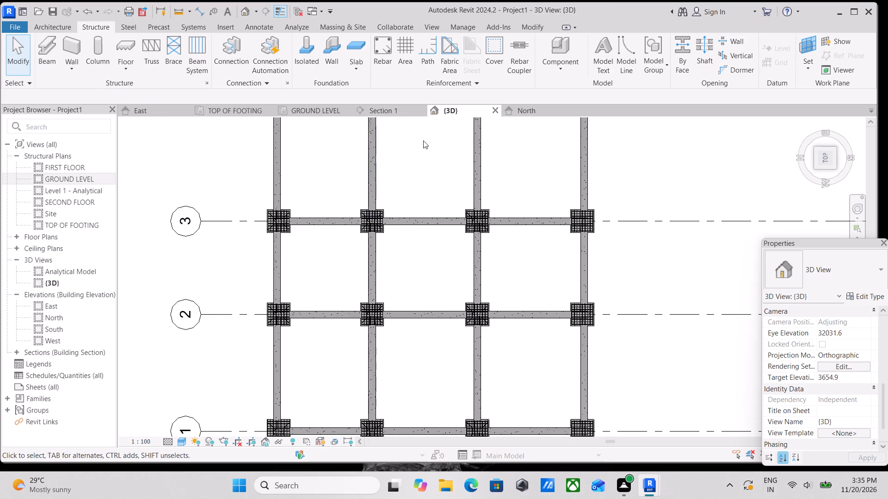
Look through Section 1, the North elevation, the TOP OF FOOTING plan and the {3D} view to check the columns.
click(388, 113)
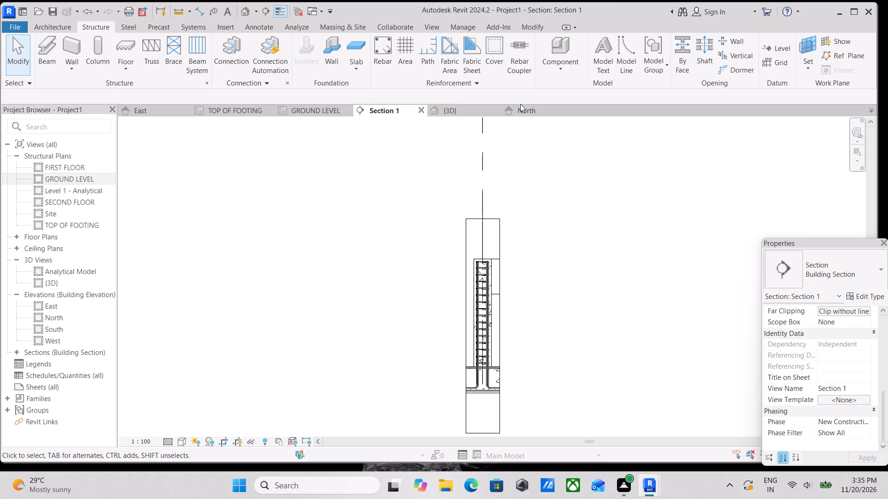
click(523, 110)
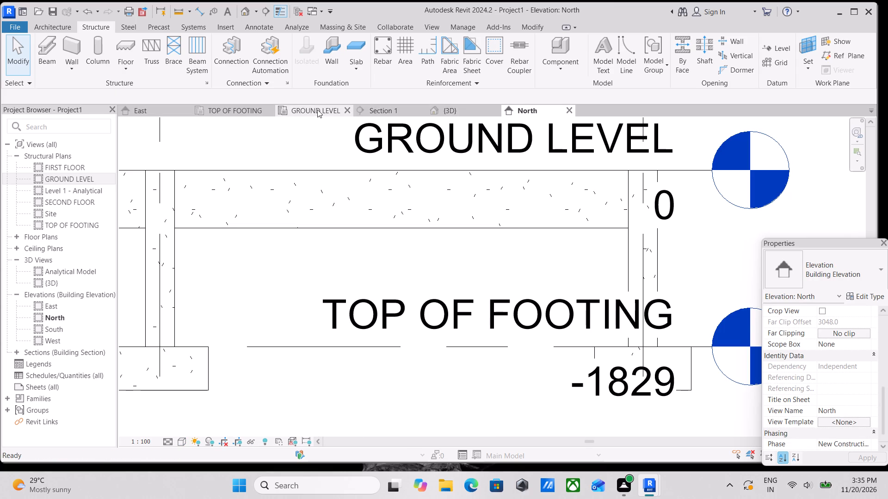
click(233, 110)
scroll(380, 235, down, 4)
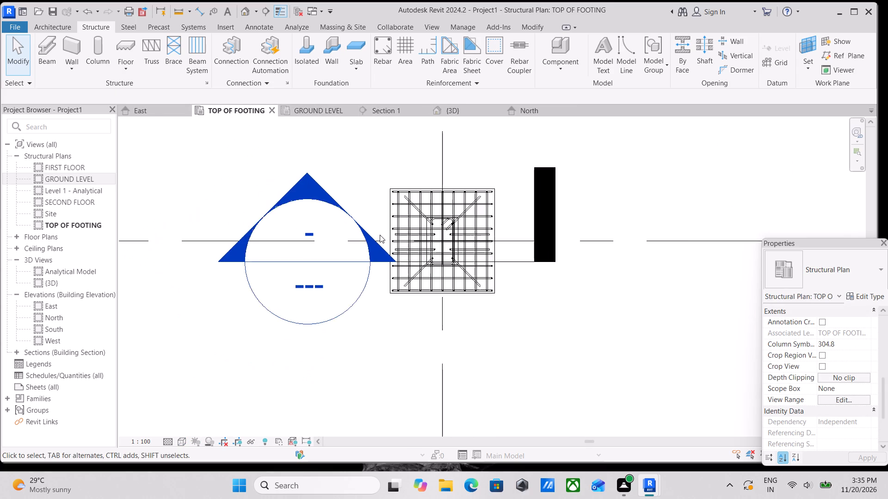
scroll(380, 235, down, 11)
scroll(474, 267, down, 1)
middle_drag(473, 267, 400, 262)
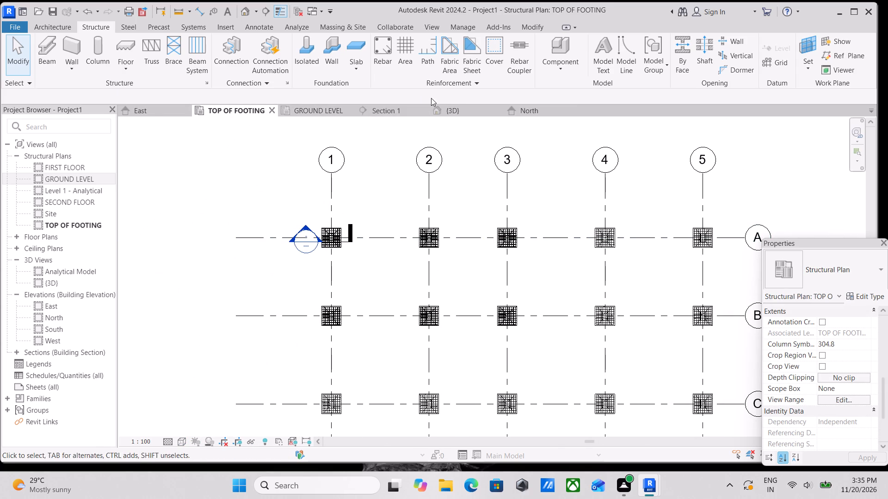
click(452, 112)
scroll(512, 232, down, 1)
middle_drag(512, 232, 509, 241)
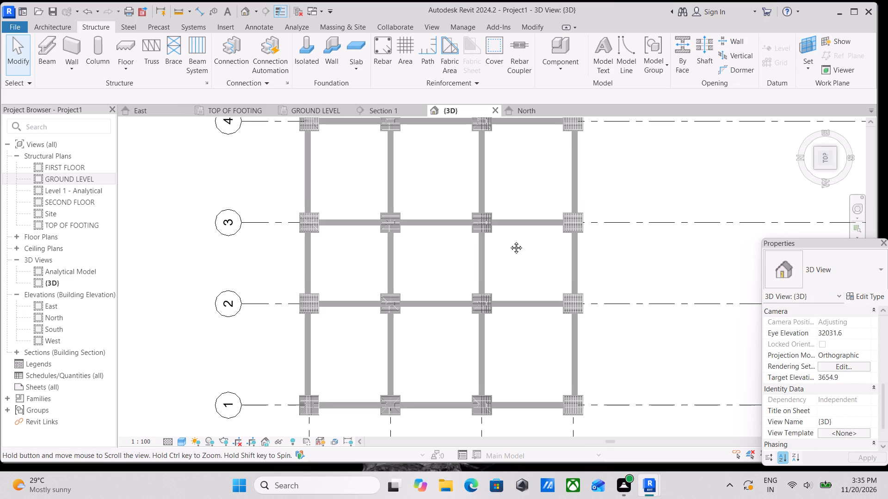
middle_drag(509, 241, 478, 339)
Open the GROUND LEVEL plan and examine the 300 x 450mm columns along grid line D.
click(325, 114)
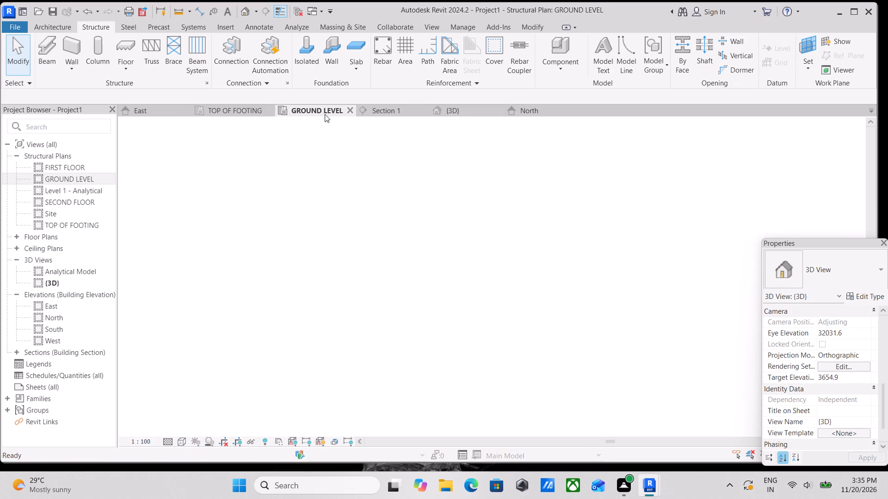
scroll(474, 272, down, 15)
scroll(564, 339, down, 5)
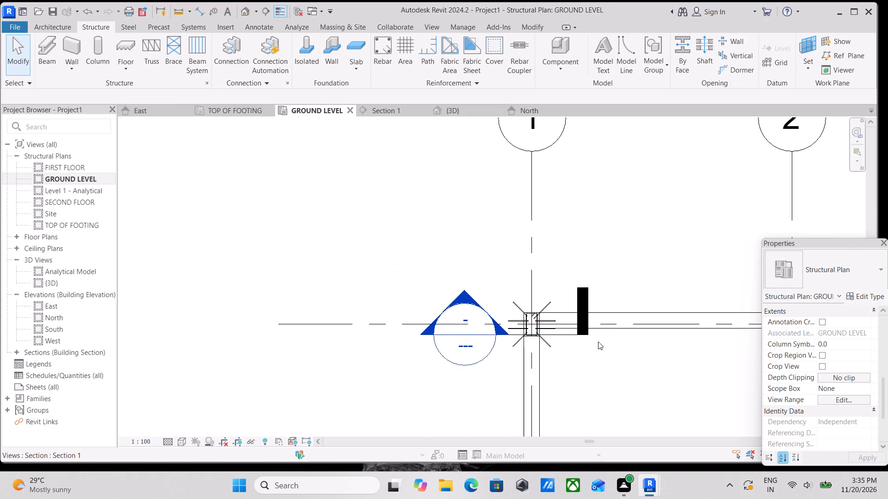
scroll(598, 341, down, 4)
middle_drag(604, 331, 449, 248)
scroll(535, 288, down, 3)
middle_drag(534, 287, 450, 192)
middle_drag(589, 316, 524, 220)
scroll(736, 371, up, 1)
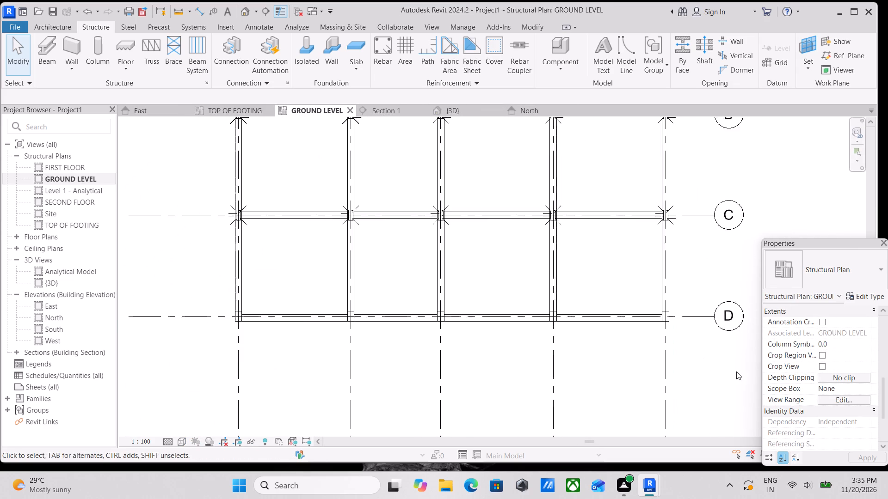
scroll(736, 371, up, 2)
scroll(665, 308, up, 5)
middle_drag(645, 317, 758, 359)
scroll(776, 354, down, 2)
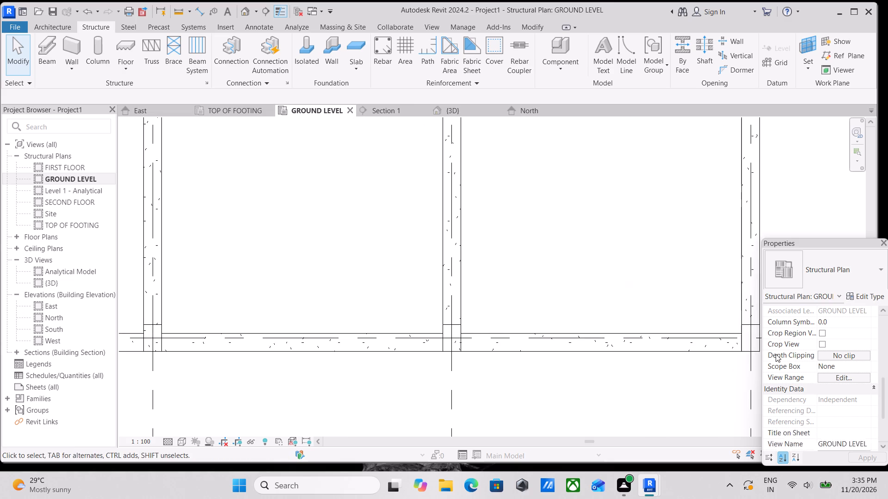
scroll(776, 354, down, 3)
scroll(697, 365, down, 3)
middle_drag(694, 365, 629, 364)
scroll(640, 365, down, 1)
scroll(641, 366, up, 2)
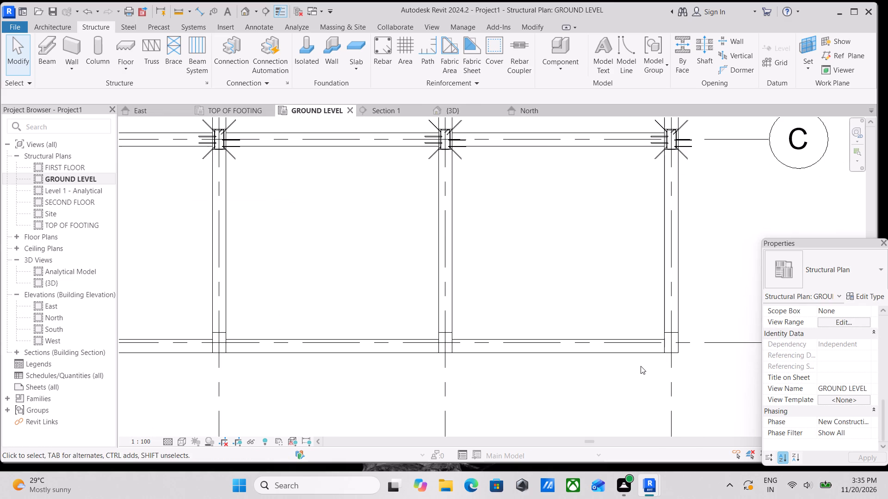
middle_drag(654, 333, 631, 345)
scroll(631, 345, up, 4)
scroll(661, 372, up, 2)
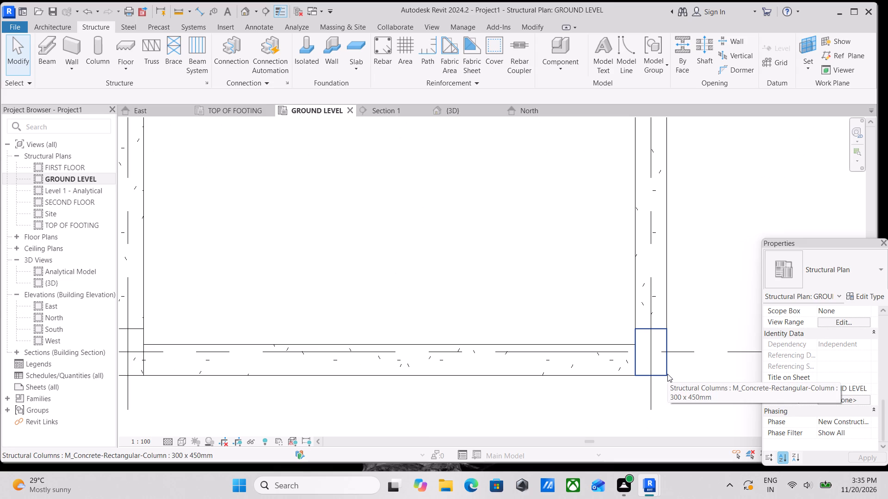
Examine the 300 x 450mm corner column at grid lines D and 5 closely in the GROUND LEVEL plan.
scroll(755, 374, up, 1)
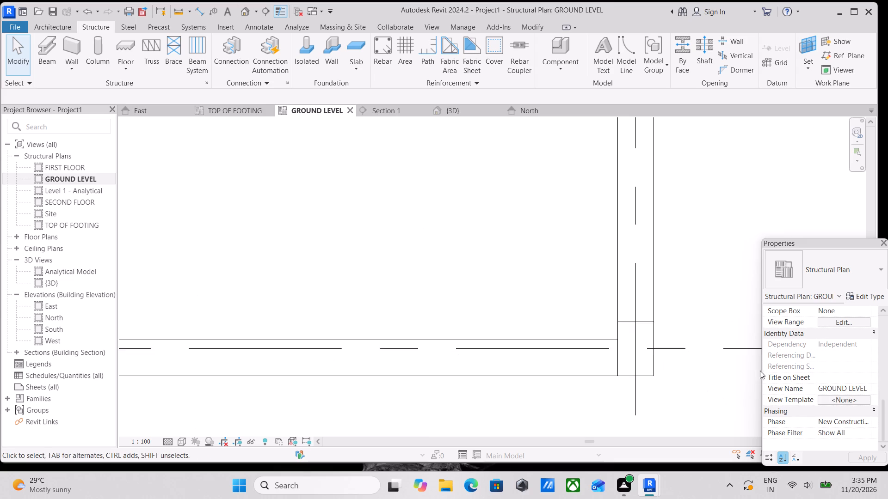
scroll(760, 371, up, 1)
scroll(655, 392, up, 1)
middle_drag(653, 383, 651, 366)
scroll(649, 378, up, 2)
scroll(629, 345, up, 1)
middle_drag(629, 345, 668, 380)
scroll(606, 349, up, 2)
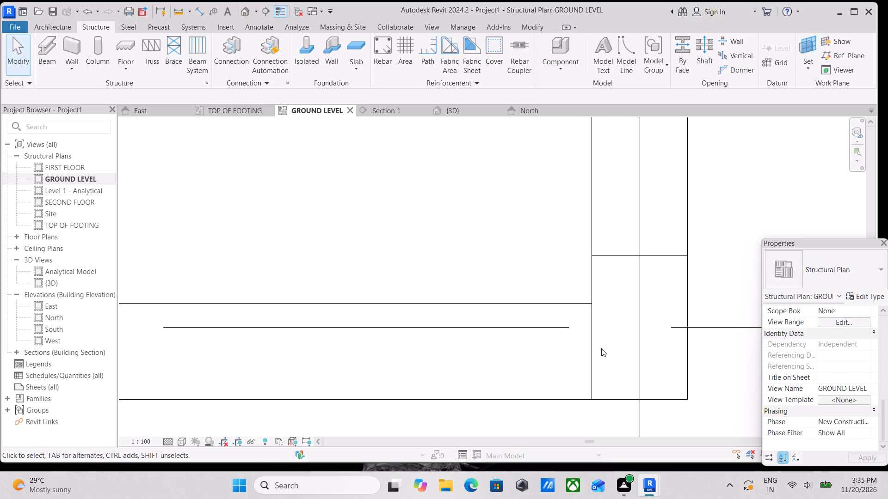
middle_drag(599, 358, 580, 336)
middle_drag(586, 364, 575, 355)
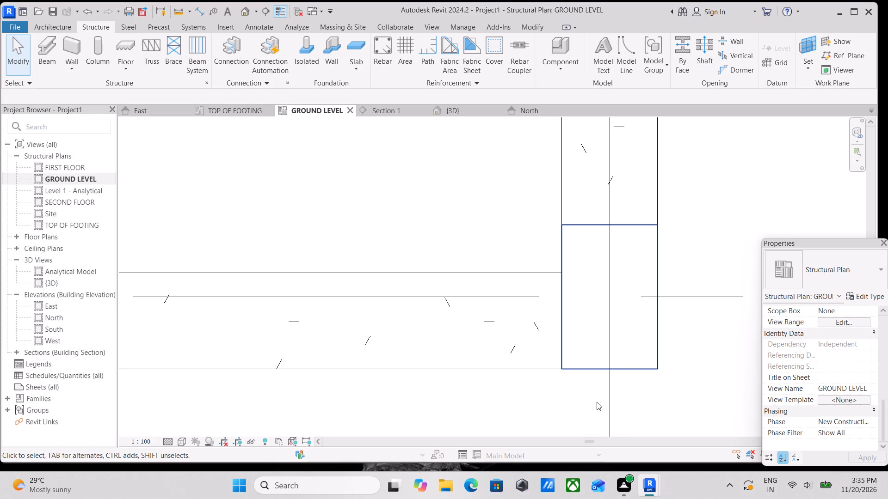
scroll(594, 394, down, 1)
middle_drag(593, 390, 608, 370)
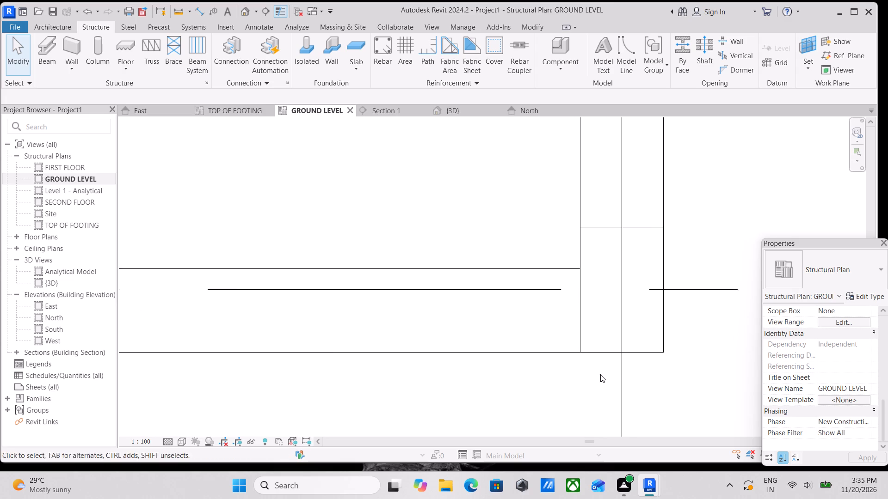
middle_drag(593, 352, 611, 380)
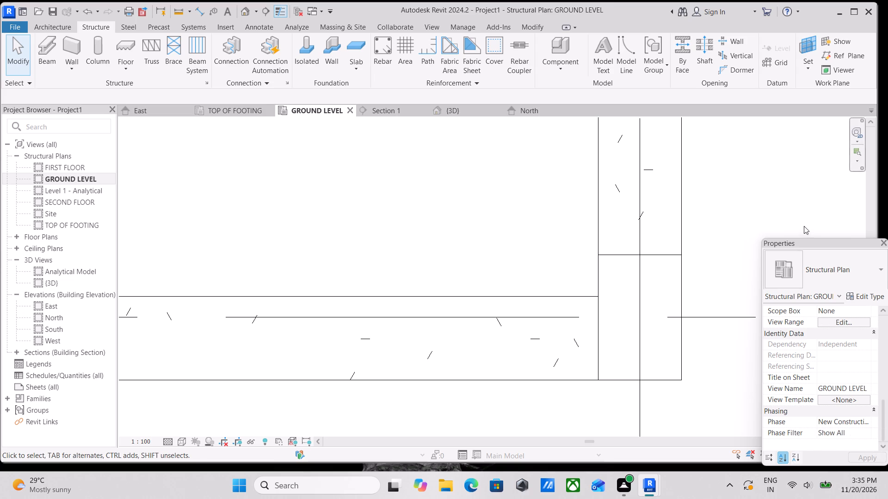
scroll(315, 278, down, 3)
middle_drag(382, 274, 375, 236)
Draw a building section across the 300 x 450mm corner column at grid lines D and 5, parallel to grid line D.
click(264, 13)
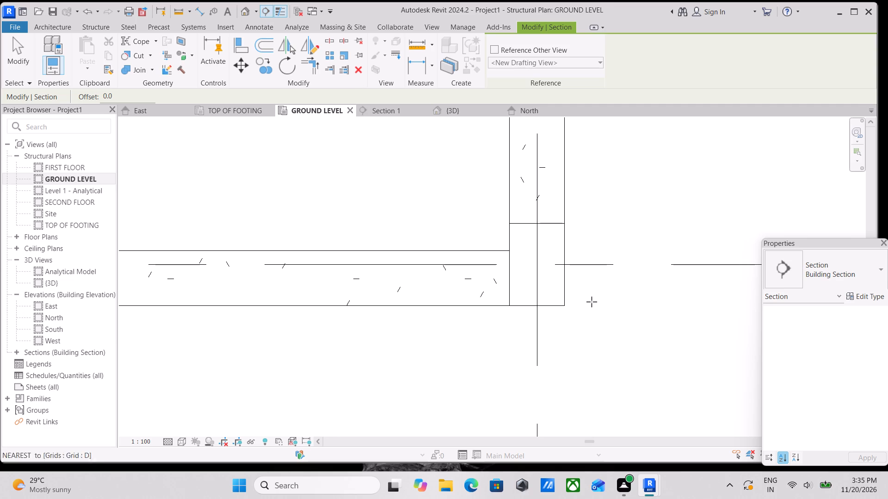
scroll(579, 292, up, 2)
click(577, 280)
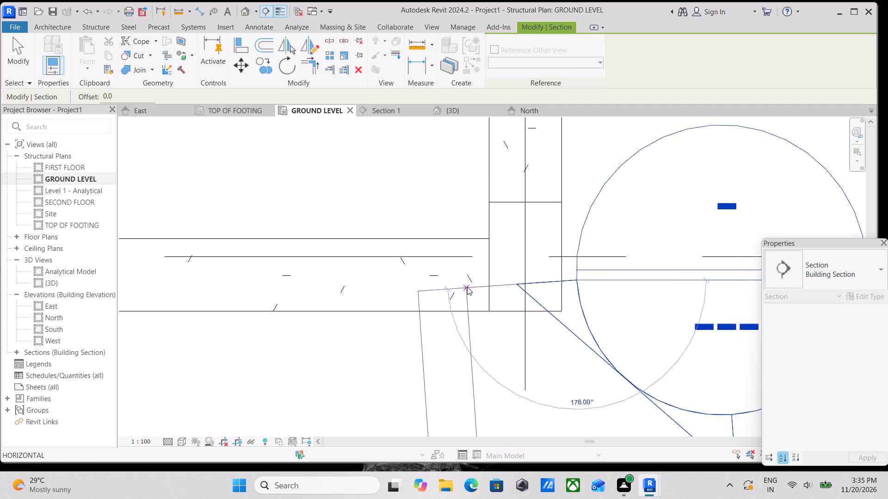
key(Escape)
drag(577, 294, 571, 292)
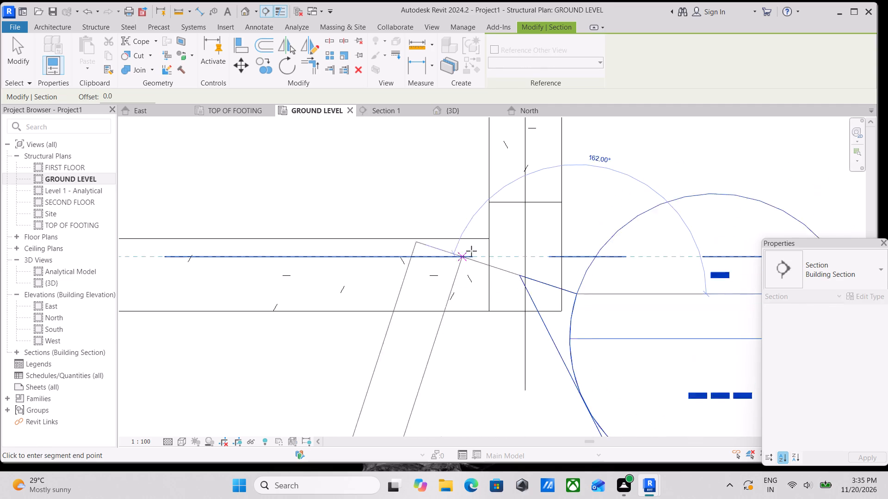
key(Escape)
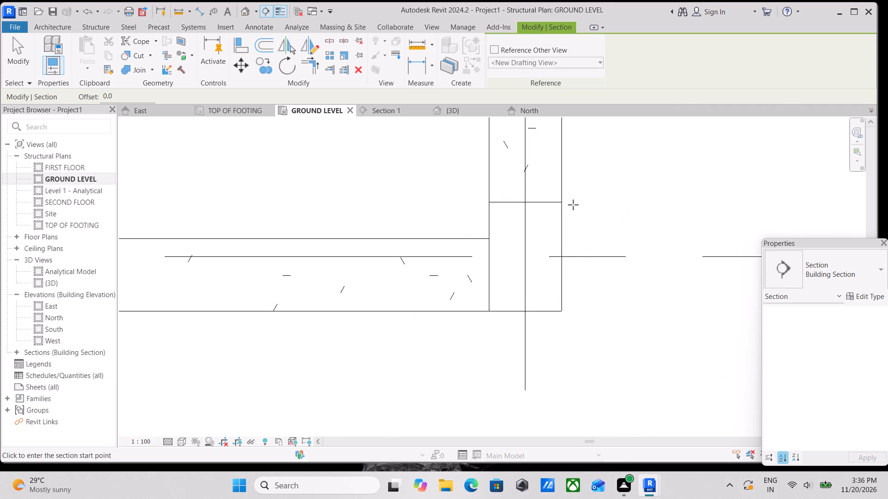
click(583, 223)
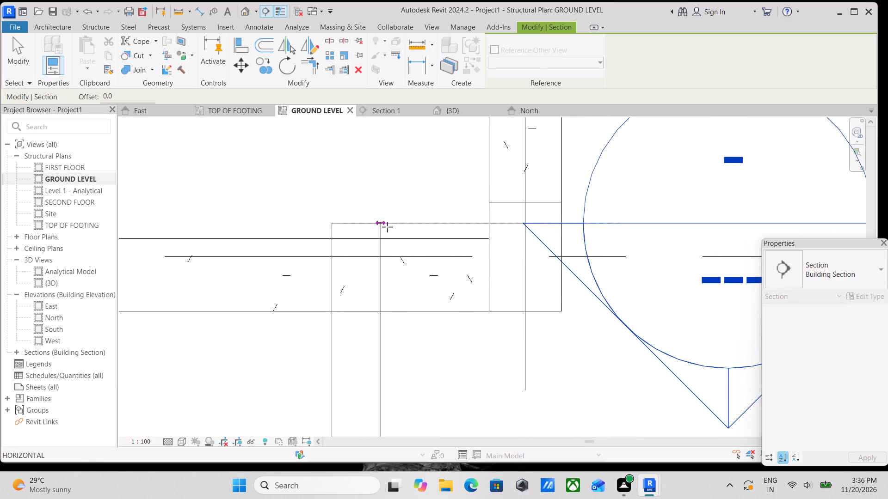
click(426, 220)
Narrow the new section's extents to the two side faces of the corner column at grid lines D and 5.
scroll(426, 220, down, 2)
middle_drag(420, 218, 383, 209)
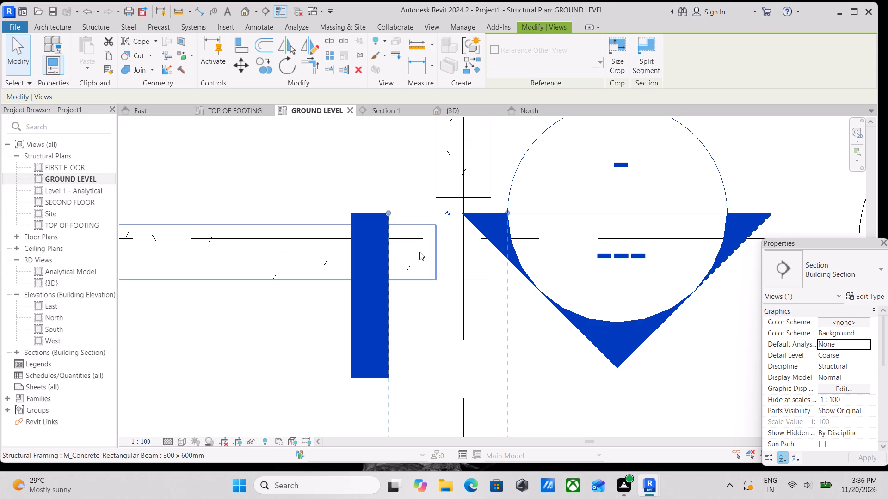
scroll(419, 252, down, 1)
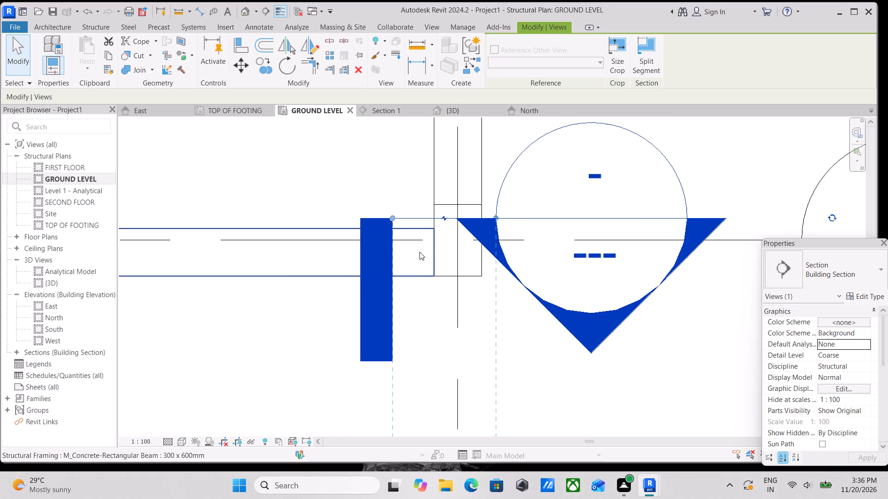
scroll(428, 219, down, 2)
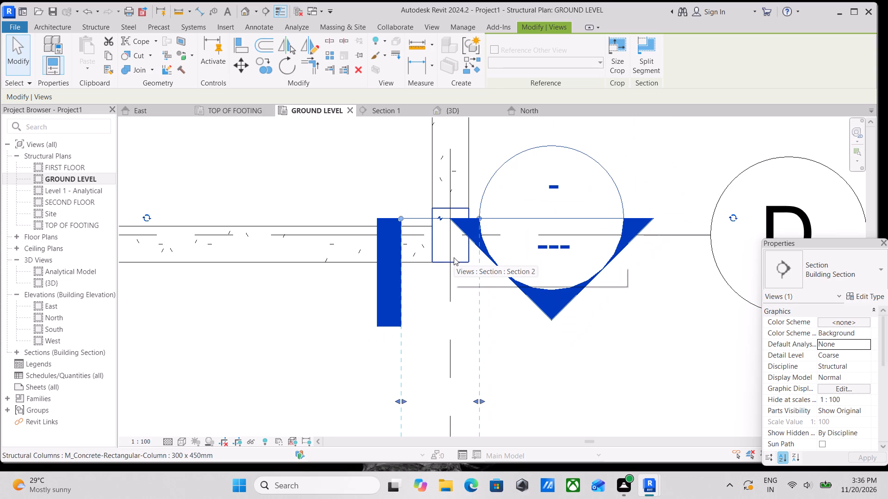
scroll(454, 257, down, 2)
middle_drag(454, 257, 449, 222)
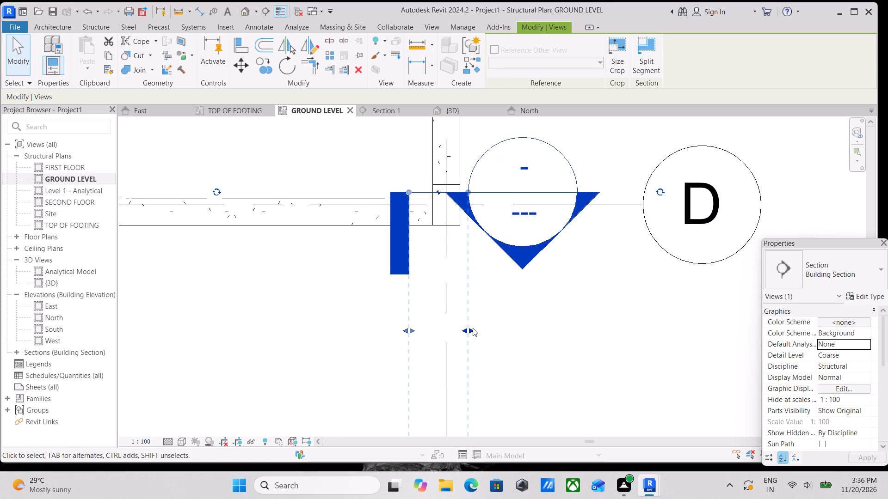
drag(468, 330, 459, 330)
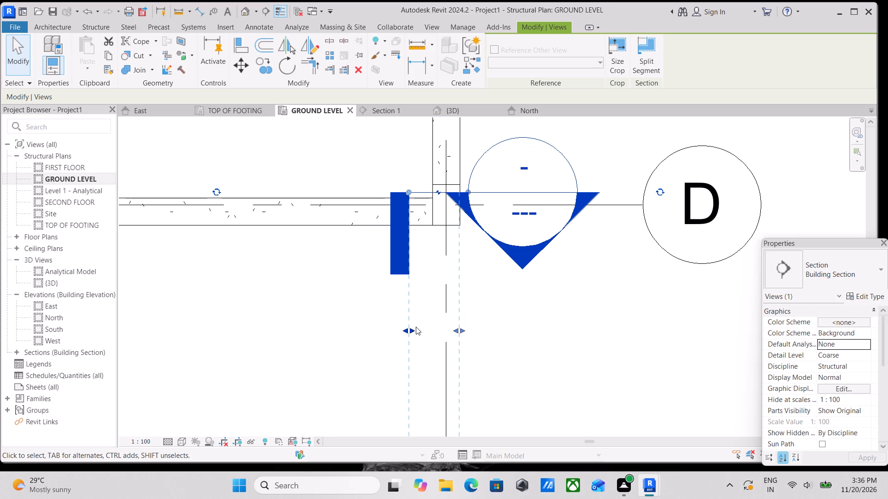
drag(414, 327, 437, 326)
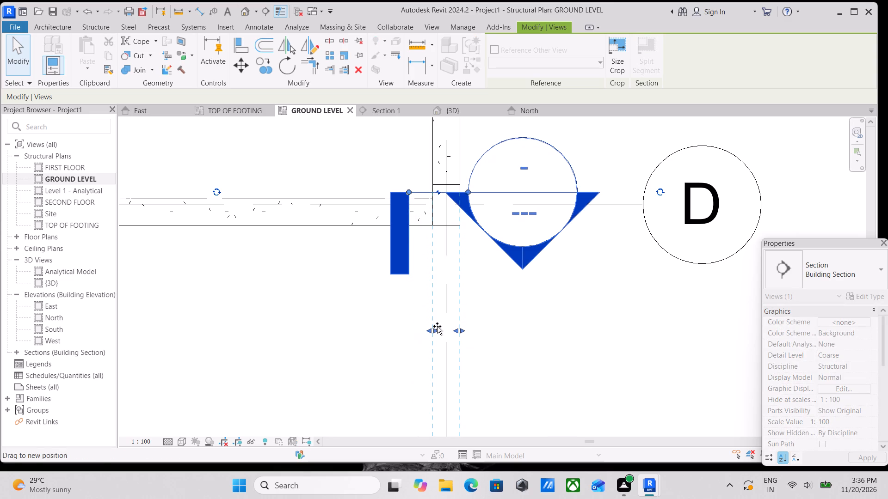
drag(437, 326, 438, 326)
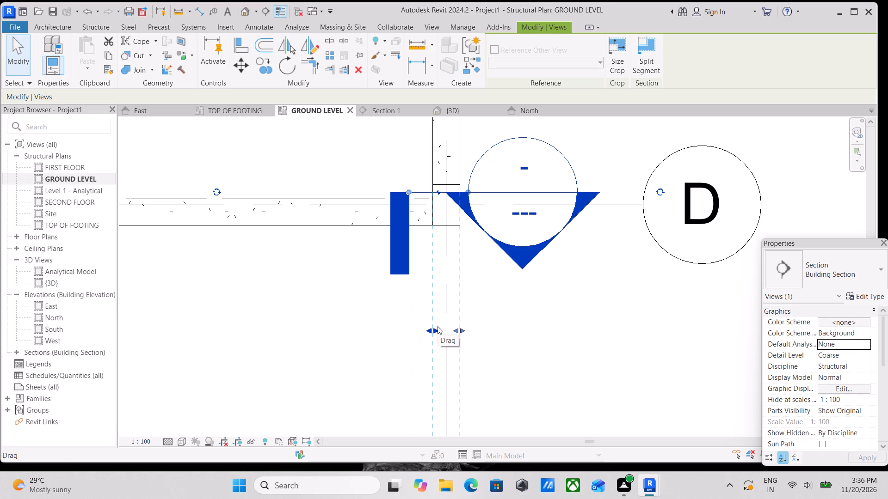
Shorten the section's view depth so it ends just beyond the outer face of the corner column at D-5.
scroll(438, 326, down, 2)
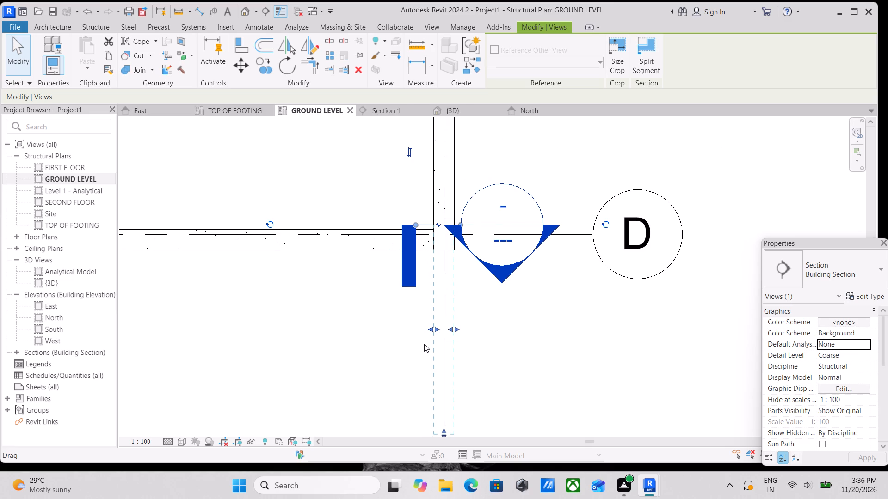
scroll(424, 345, down, 3)
middle_drag(424, 345, 446, 262)
scroll(467, 323, up, 1)
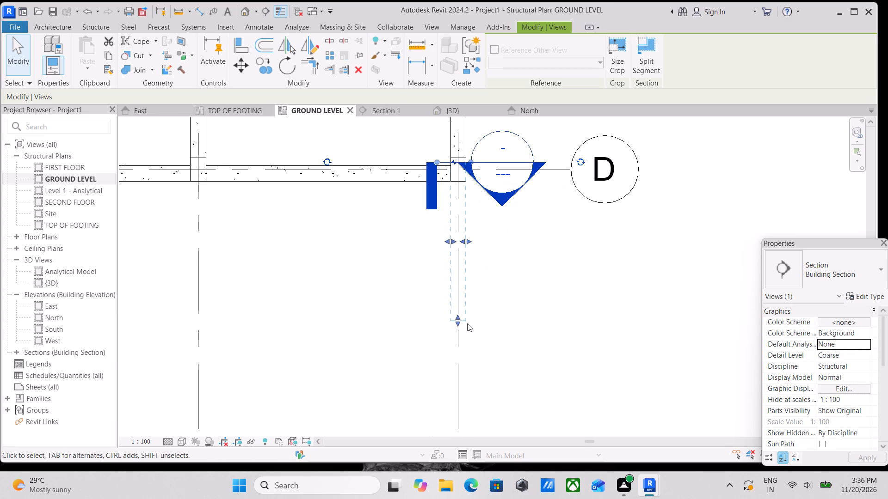
scroll(466, 325, up, 3)
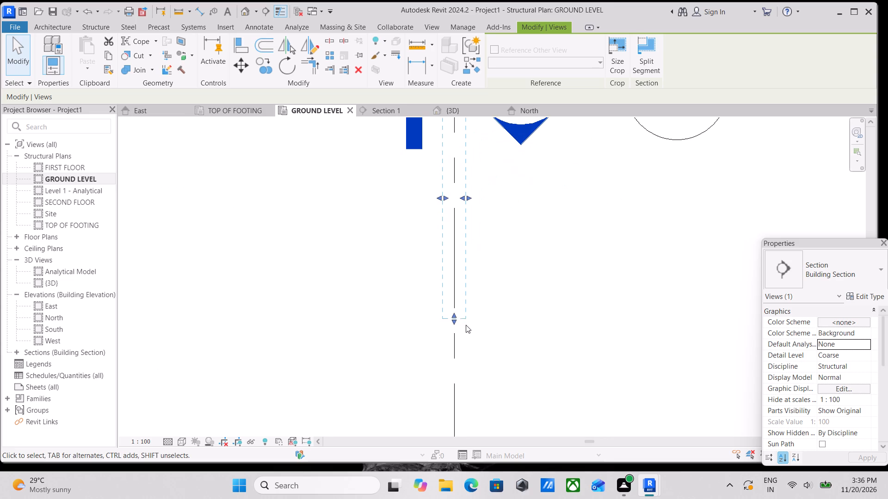
drag(456, 315, 452, 169)
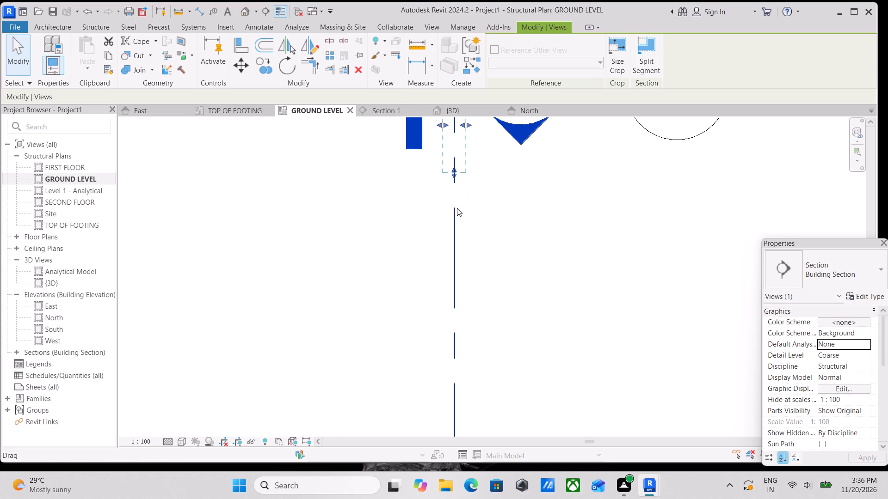
middle_drag(457, 208, 500, 486)
scroll(500, 486, up, 3)
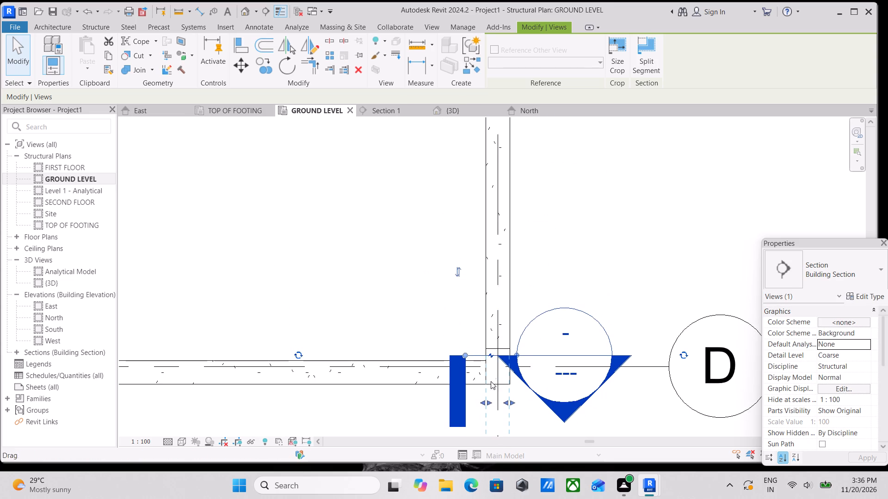
scroll(491, 373, down, 1)
middle_drag(489, 371, 480, 273)
scroll(482, 342, up, 2)
drag(489, 338, 487, 300)
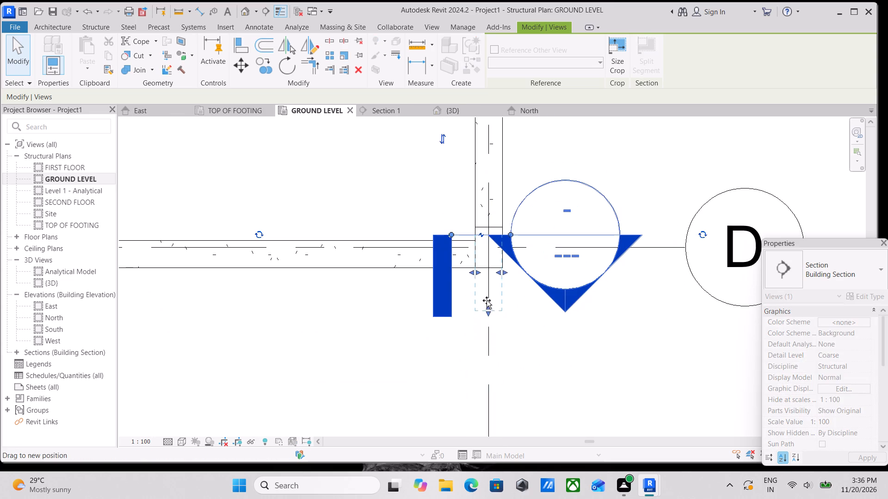
drag(487, 300, 487, 259)
scroll(485, 262, up, 10)
drag(487, 260, 491, 276)
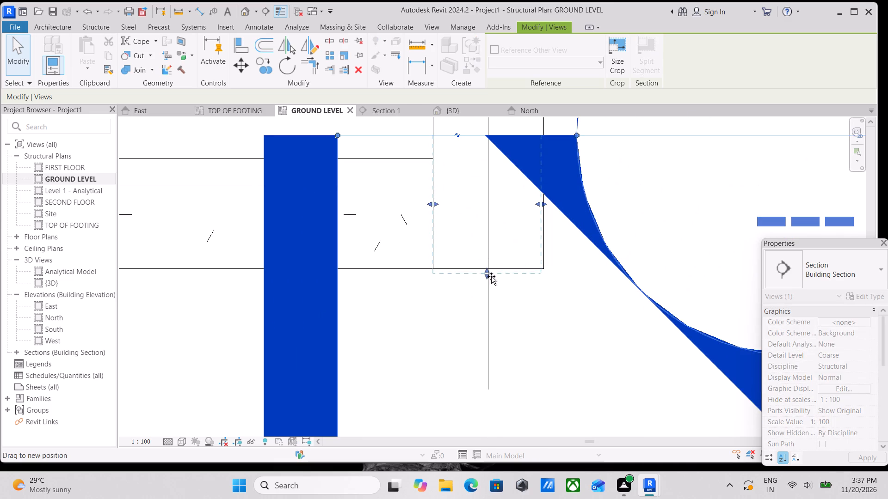
drag(491, 276, 494, 279)
Adjust the section's side extents so both sit slightly outside the faces of the corner column.
middle_drag(499, 243, 534, 308)
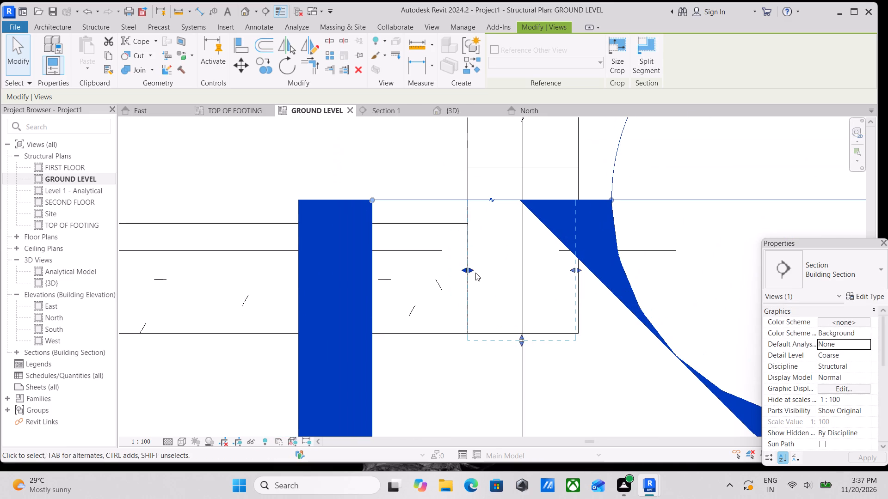
drag(473, 271, 477, 272)
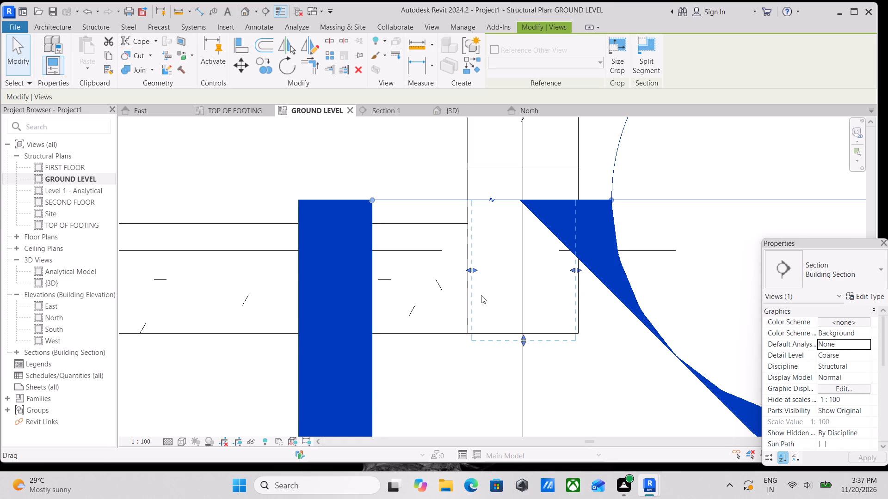
scroll(481, 297, up, 2)
drag(470, 261, 464, 262)
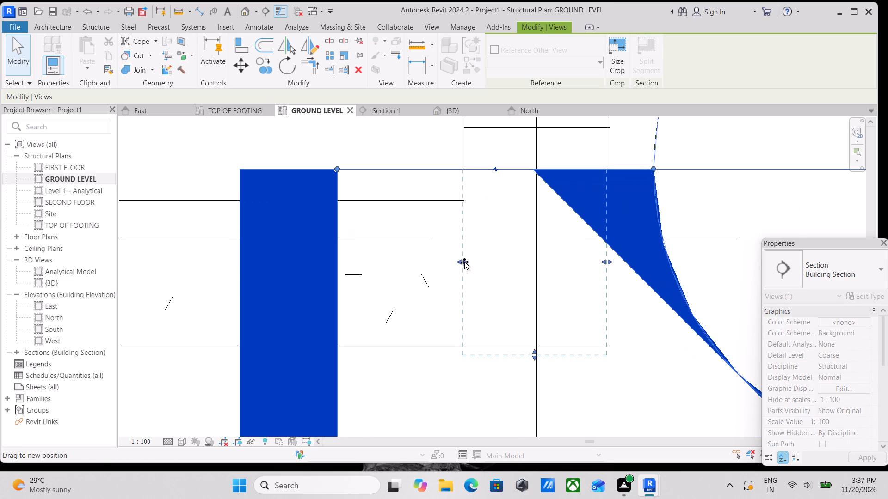
drag(464, 262, 461, 262)
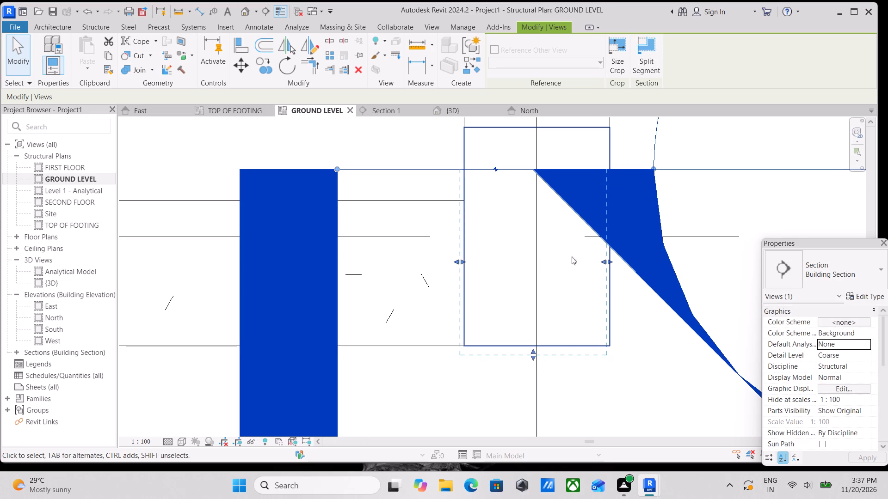
drag(610, 256, 622, 260)
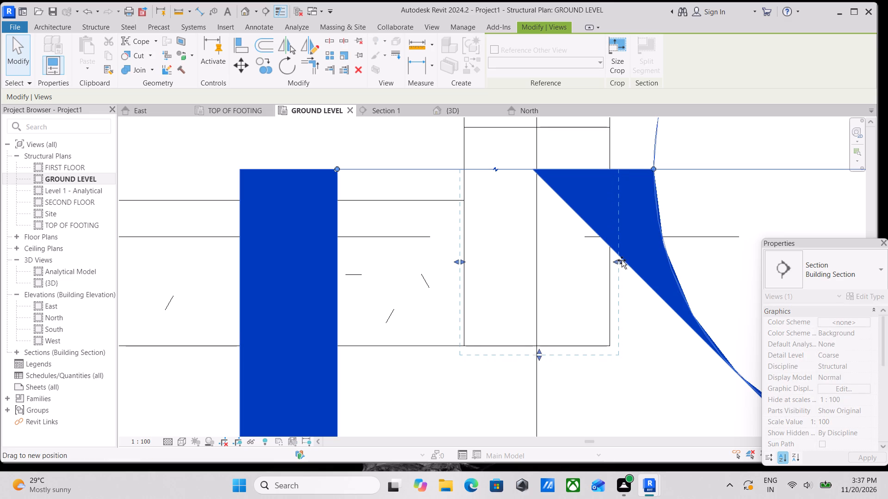
drag(622, 260, 620, 261)
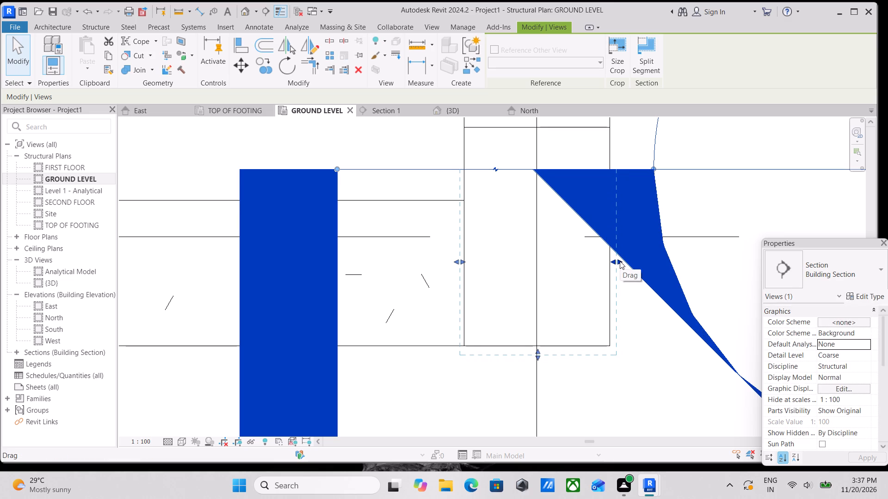
Open the Section 2 view and widen its crop region on both sides to take in the column's footing and adjoining beam.
scroll(620, 261, down, 2)
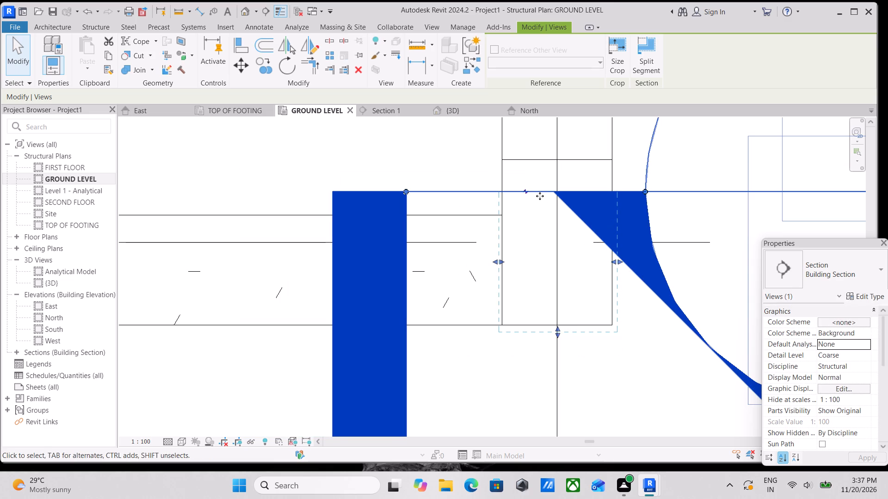
right_click(540, 196)
click(579, 207)
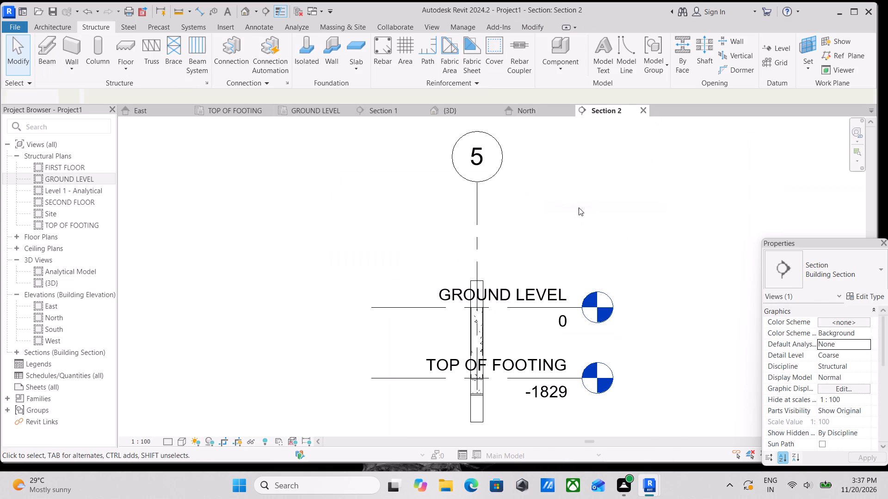
scroll(500, 359, up, 2)
scroll(474, 305, up, 2)
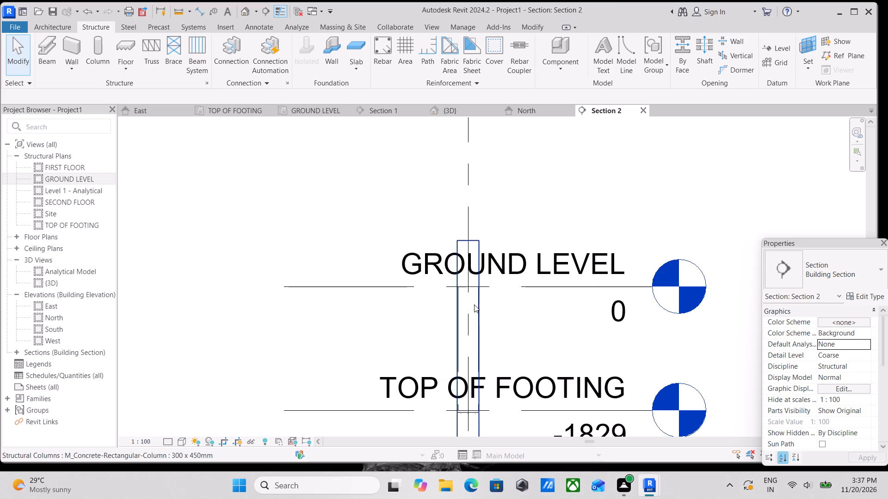
middle_drag(474, 304, 471, 263)
middle_drag(471, 318, 475, 265)
click(475, 396)
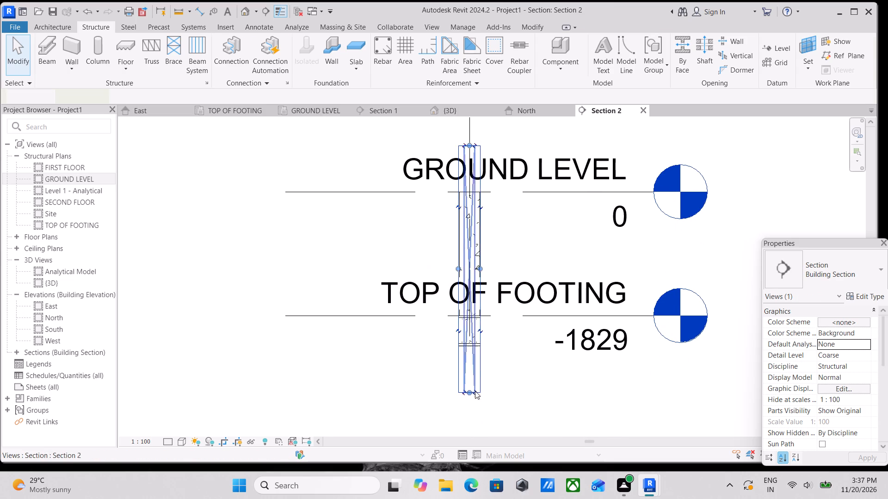
drag(481, 268, 512, 266)
drag(455, 270, 435, 272)
middle_drag(481, 275, 496, 299)
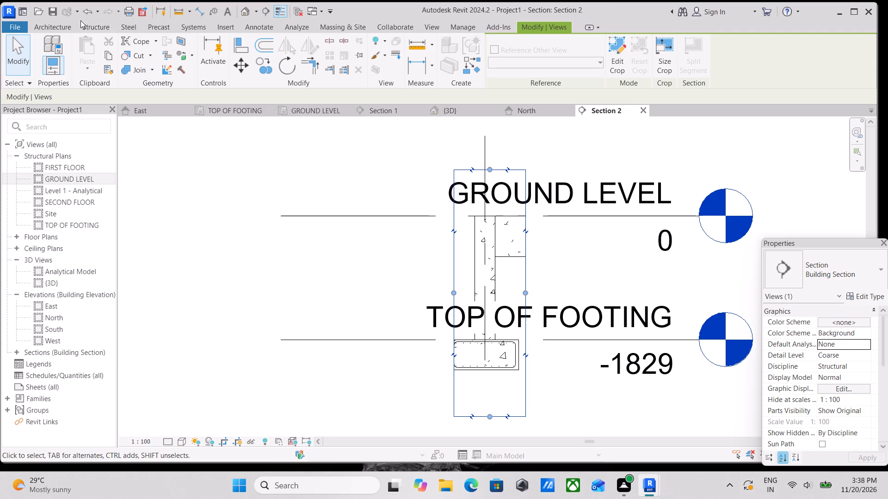
Place a single M_T1 rebar tie perpendicular to cover inside the D-5 corner column, just below GROUND LEVEL.
click(96, 24)
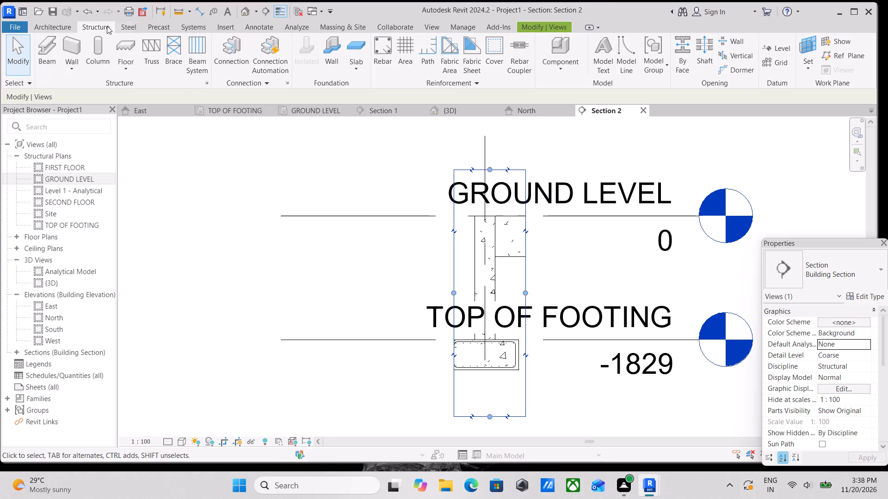
click(385, 41)
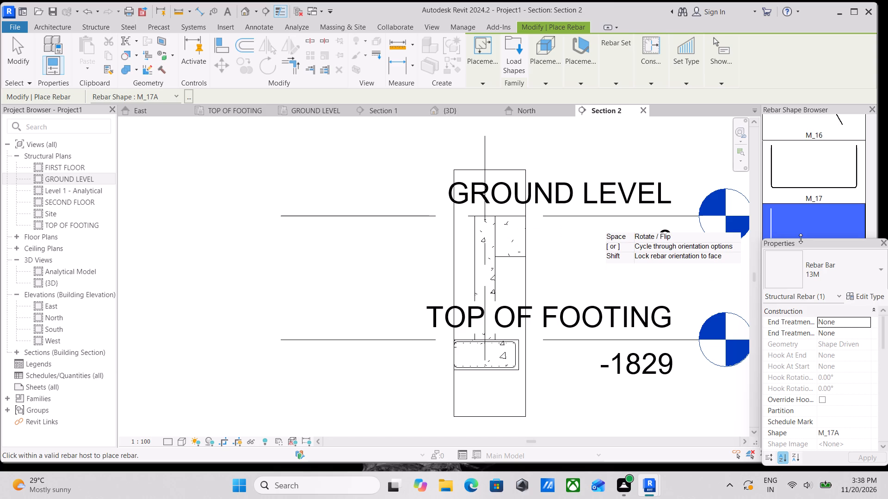
scroll(826, 190, down, 10)
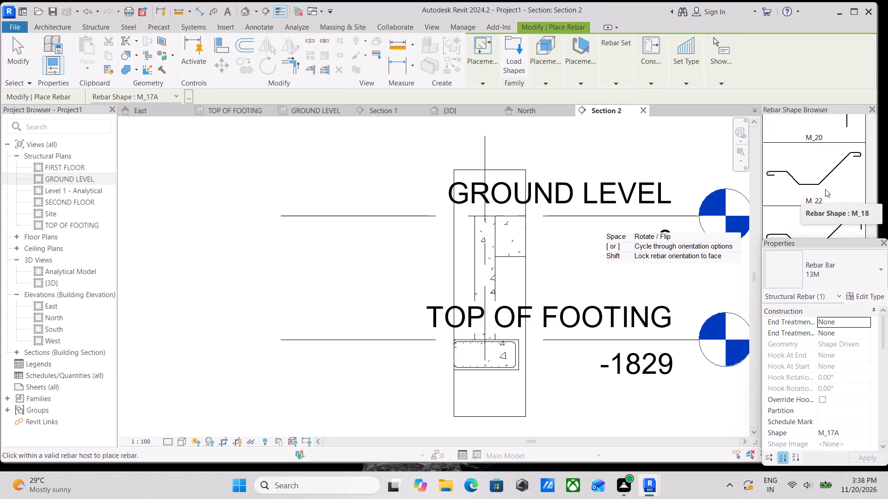
scroll(825, 189, down, 13)
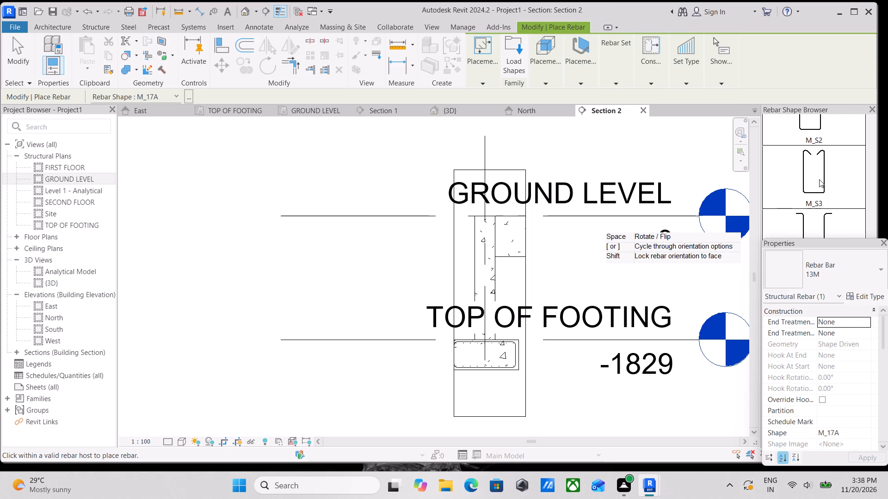
scroll(819, 179, down, 9)
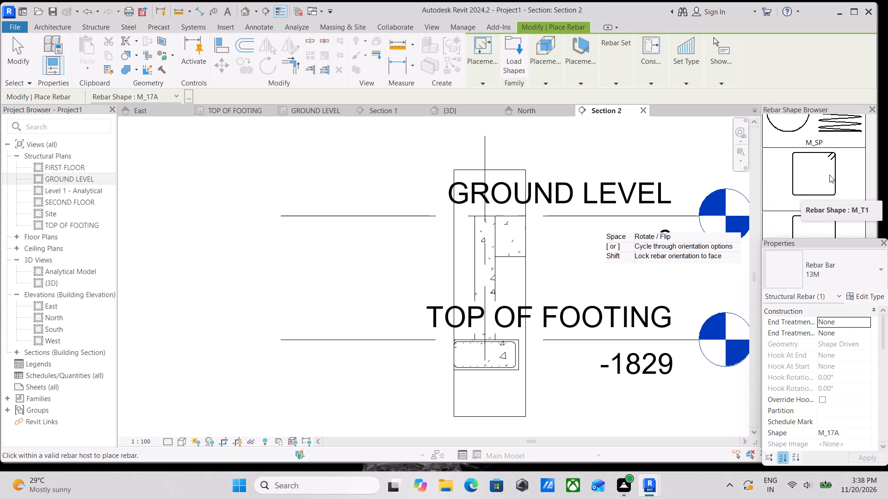
click(831, 171)
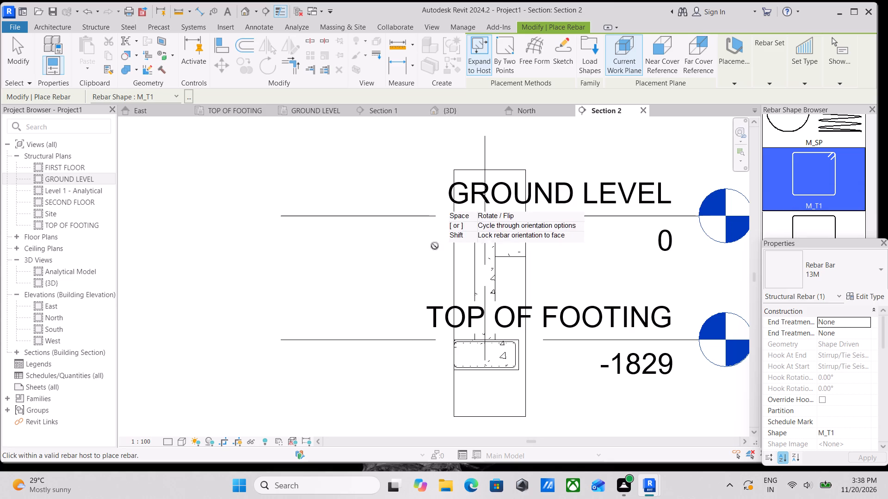
scroll(483, 234, up, 3)
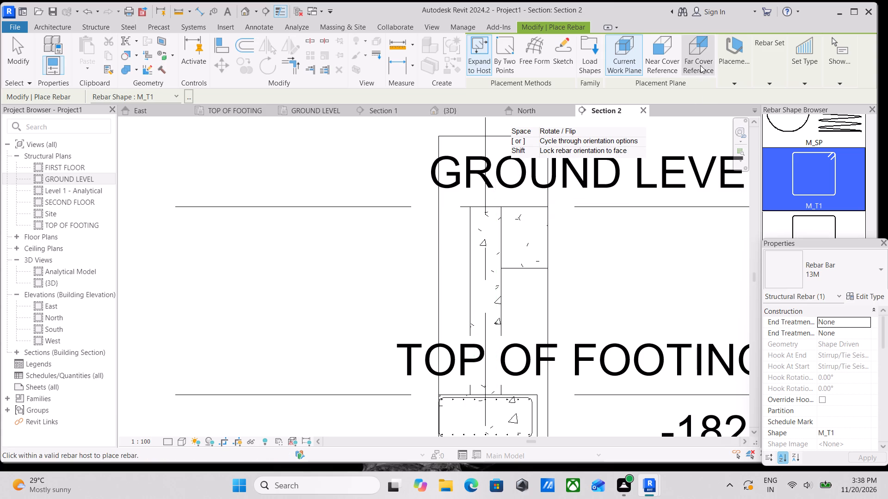
click(797, 98)
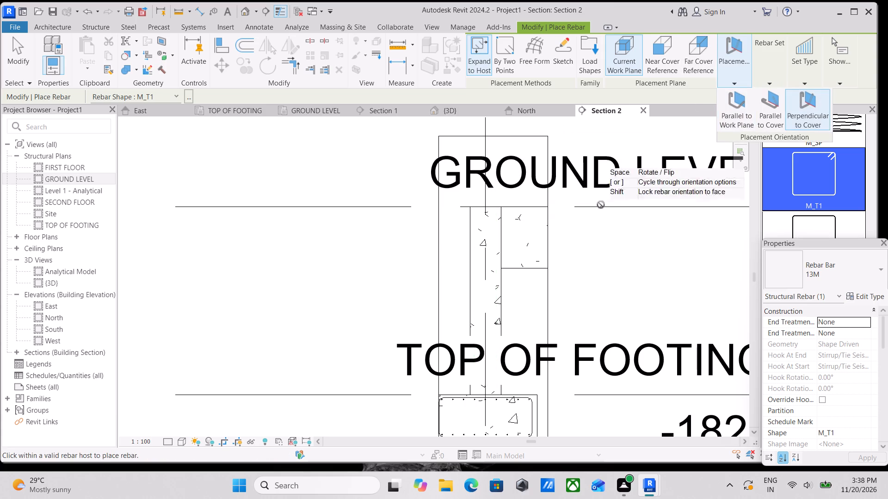
scroll(483, 230, up, 6)
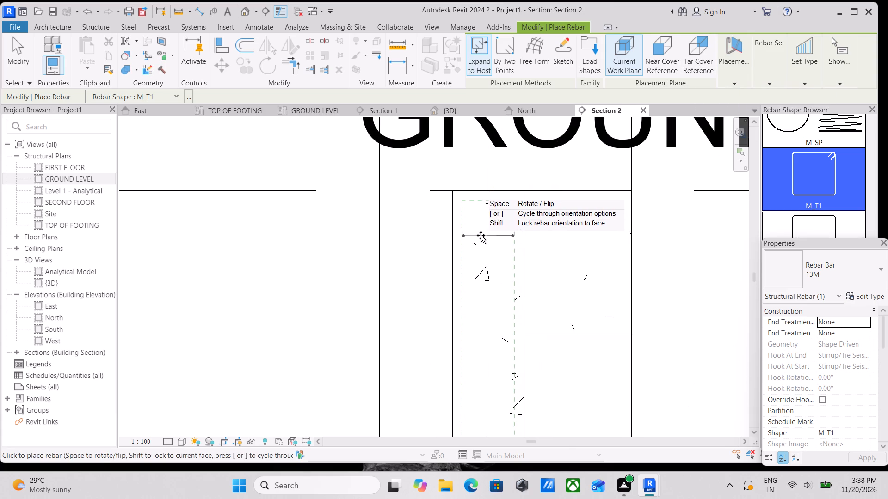
scroll(478, 233, up, 8)
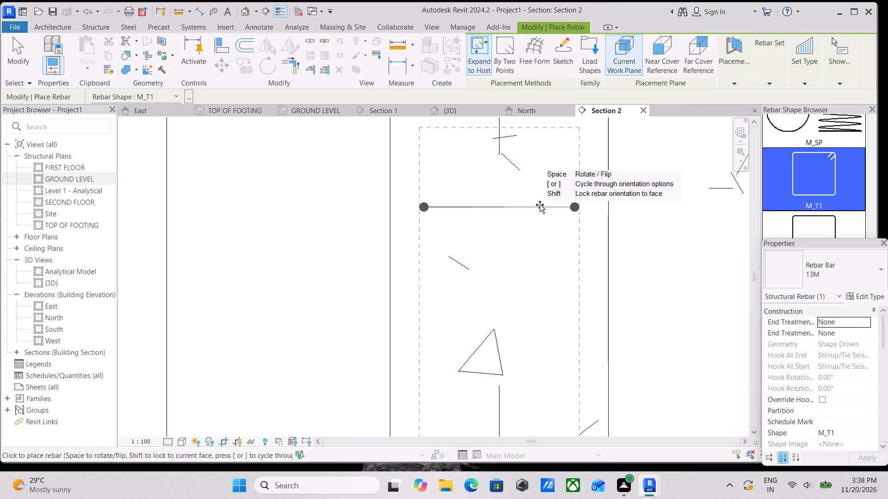
click(540, 201)
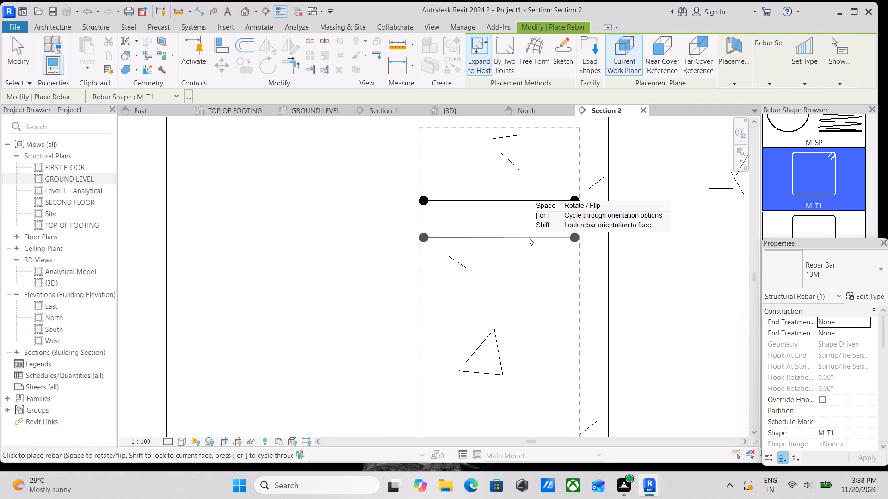
key(Escape)
key(Escape)
Set the Section 2 view's detail level to Fine.
scroll(529, 230, down, 4)
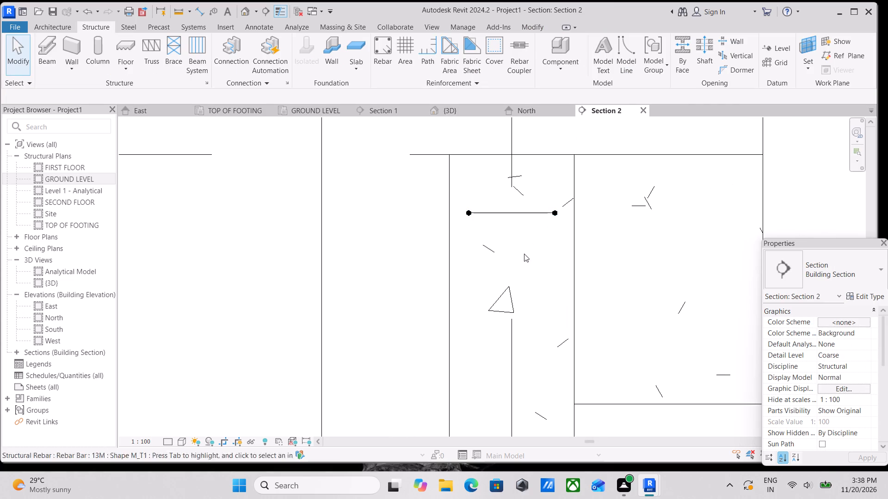
click(160, 440)
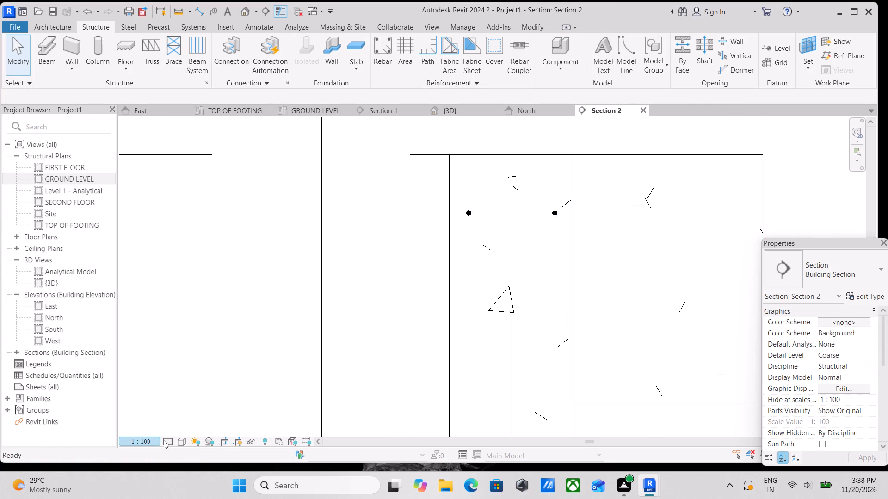
click(164, 440)
click(168, 430)
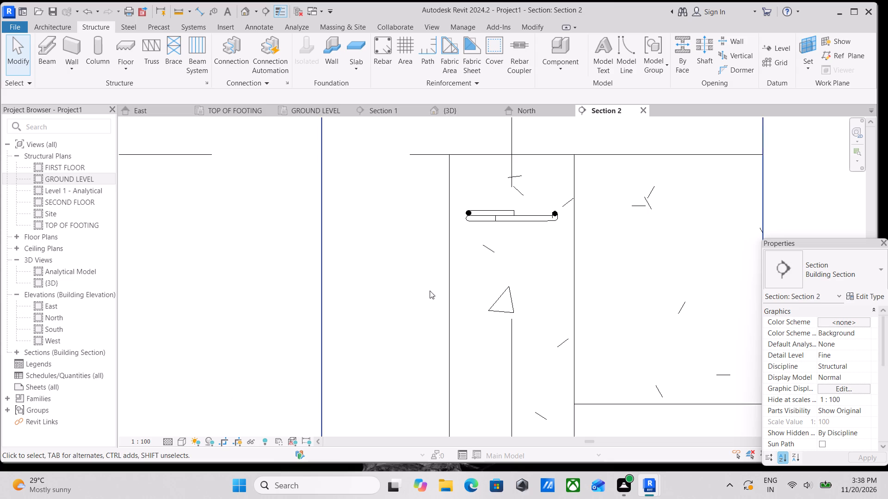
Set the new column tie's view visibility to show unobscured in the {3D} view.
click(553, 215)
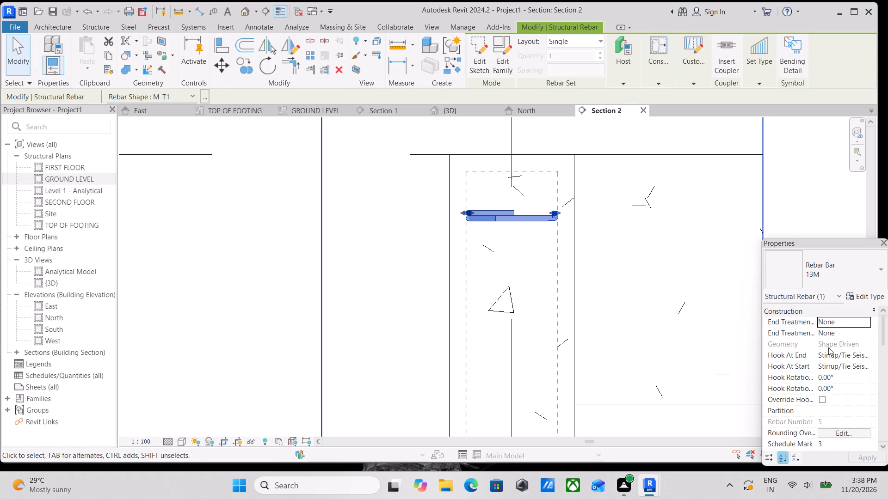
scroll(837, 400, down, 5)
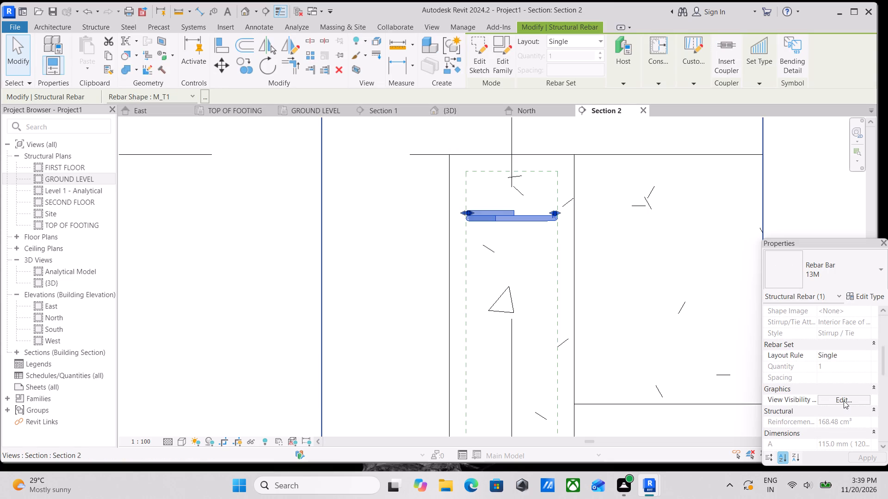
click(844, 400)
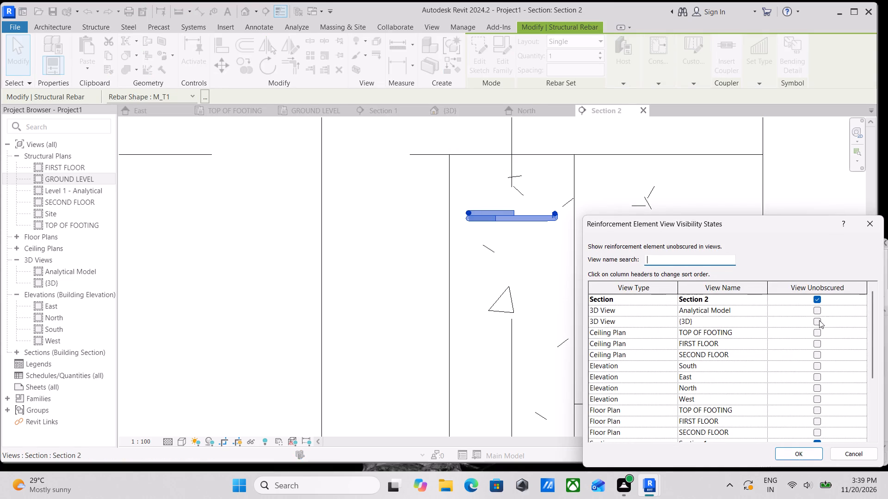
click(820, 323)
click(797, 456)
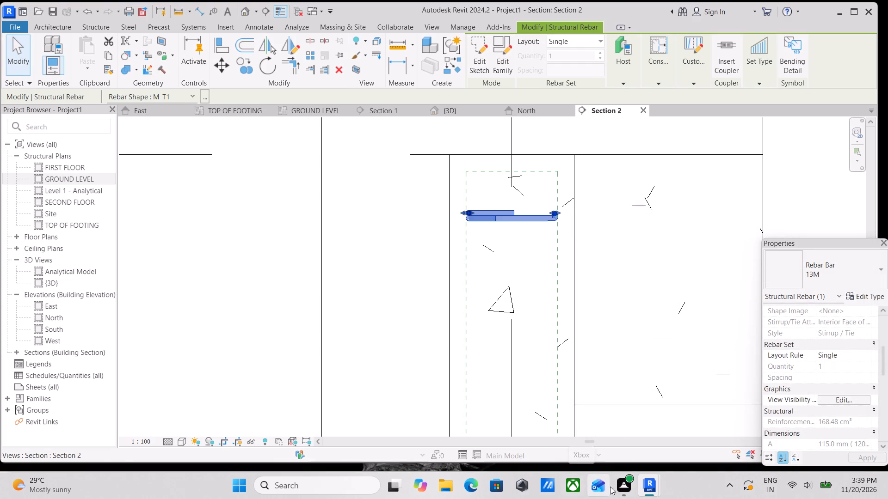
key(Escape)
key(Escape)
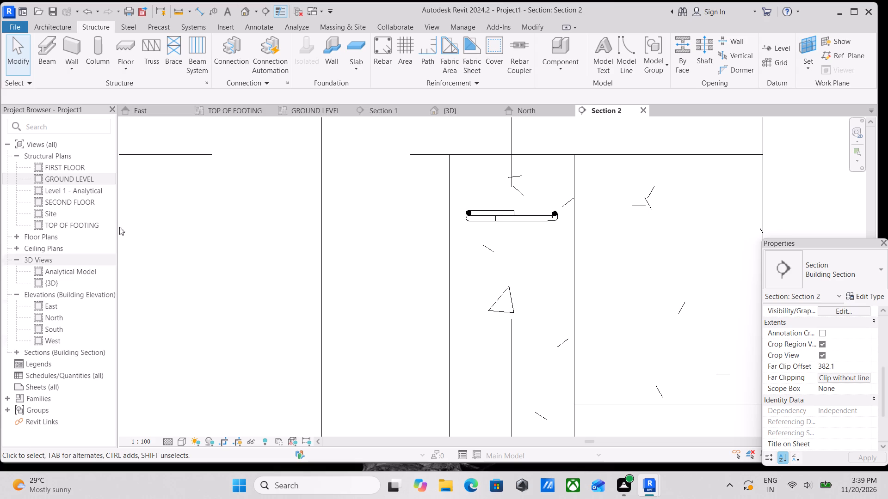
key(Escape)
Place a straight M_00 rebar parallel to the work plane, running vertically inside the column's cover on the beam side.
scroll(481, 212, up, 1)
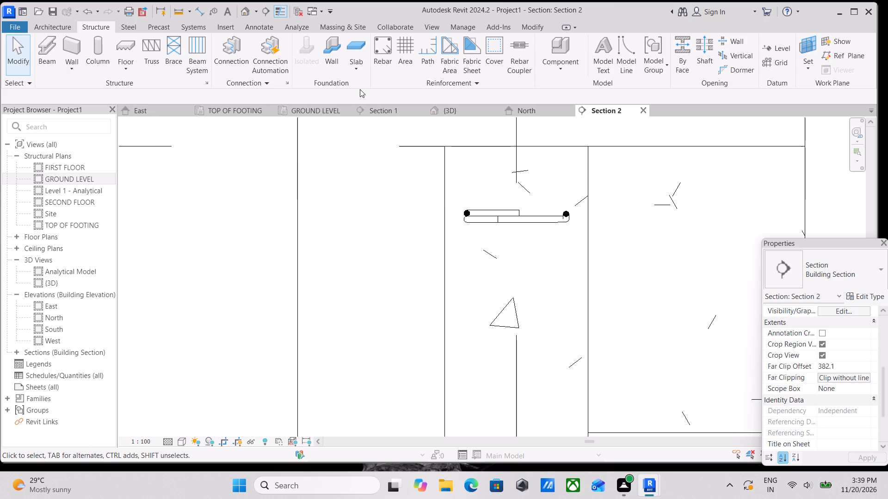
click(380, 51)
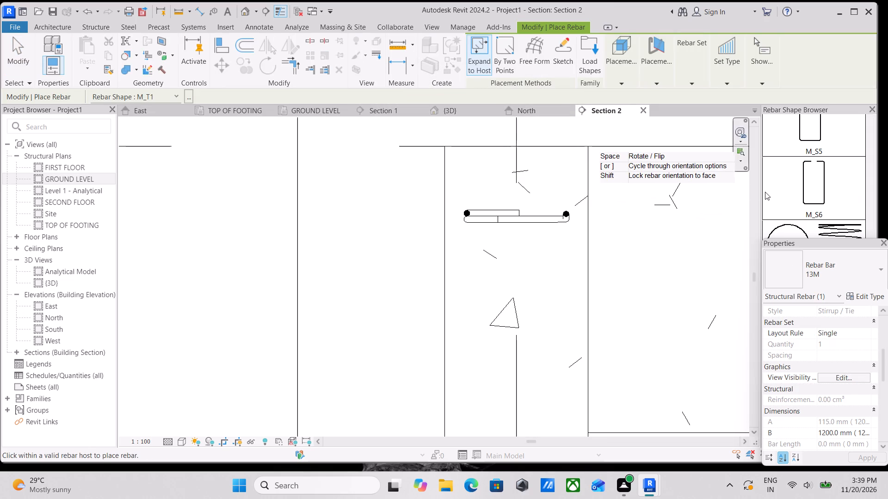
scroll(789, 174, up, 20)
scroll(789, 174, up, 3)
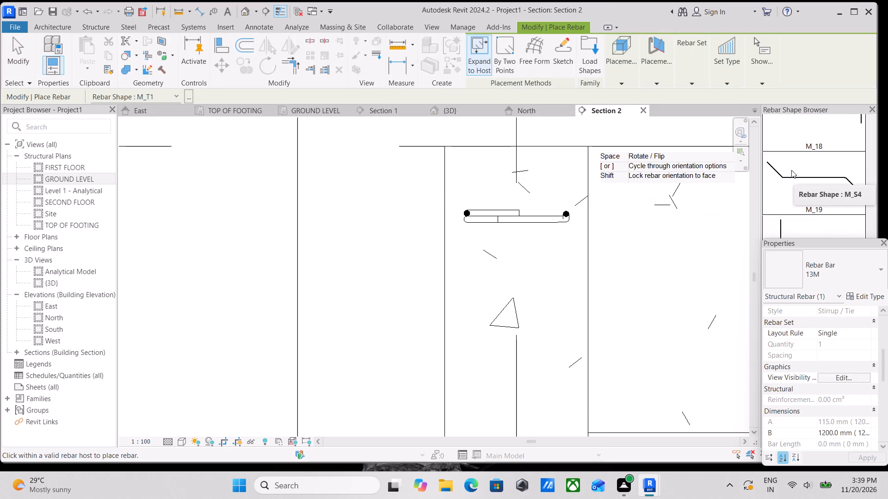
scroll(791, 170, up, 13)
scroll(791, 170, up, 9)
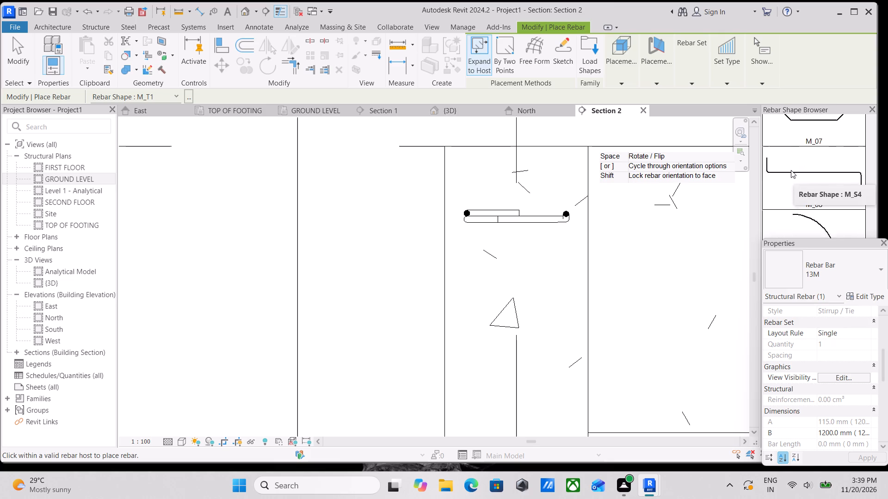
scroll(791, 170, up, 13)
scroll(791, 170, up, 8)
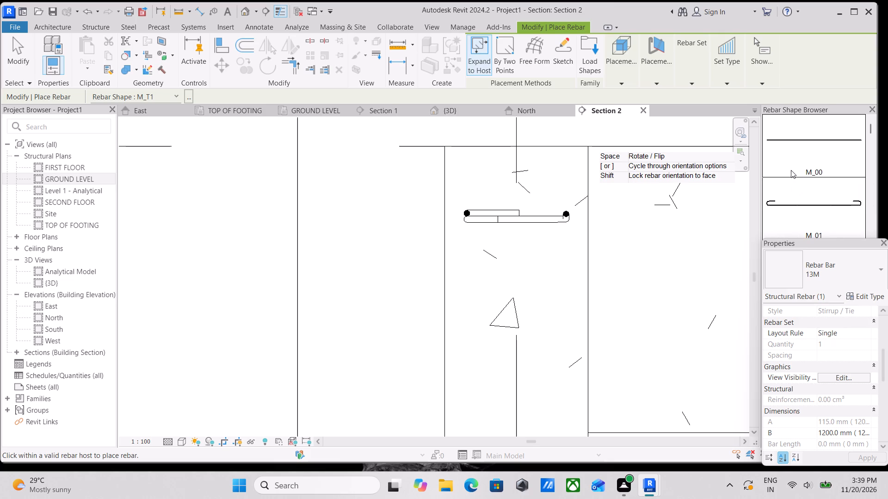
click(795, 137)
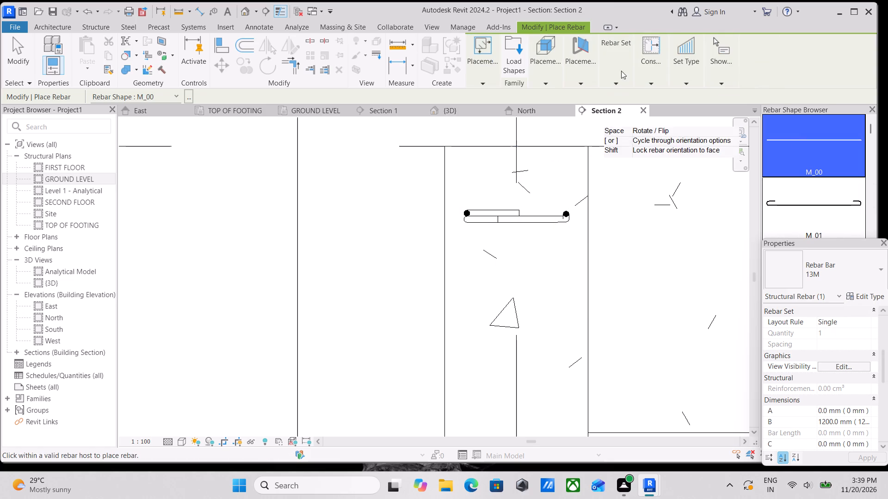
click(580, 73)
click(591, 113)
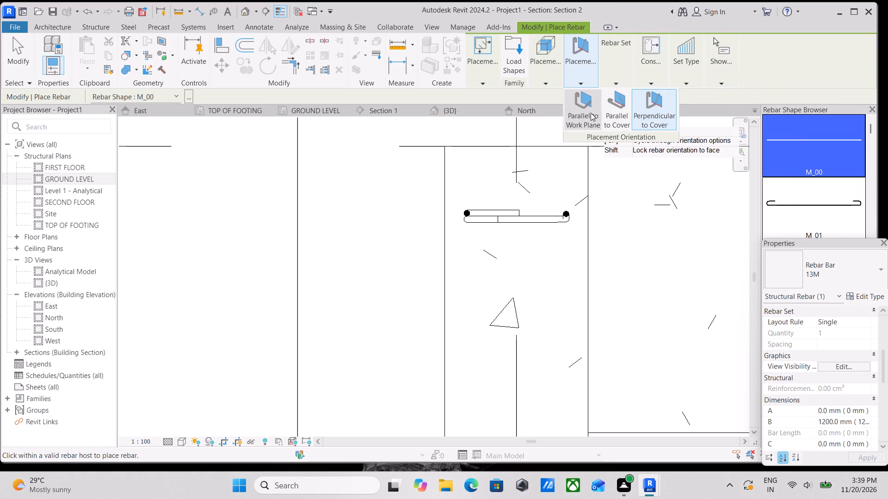
scroll(550, 253, down, 3)
middle_drag(552, 251, 550, 181)
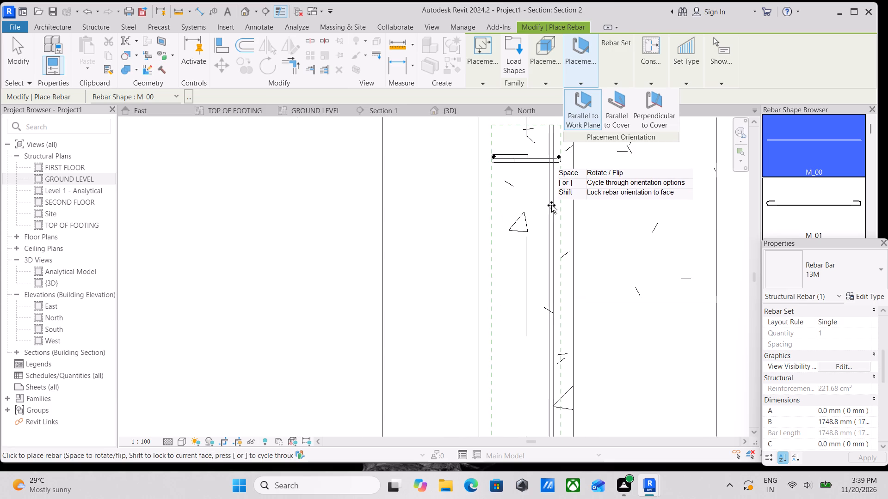
scroll(551, 205, down, 1)
middle_click(551, 205)
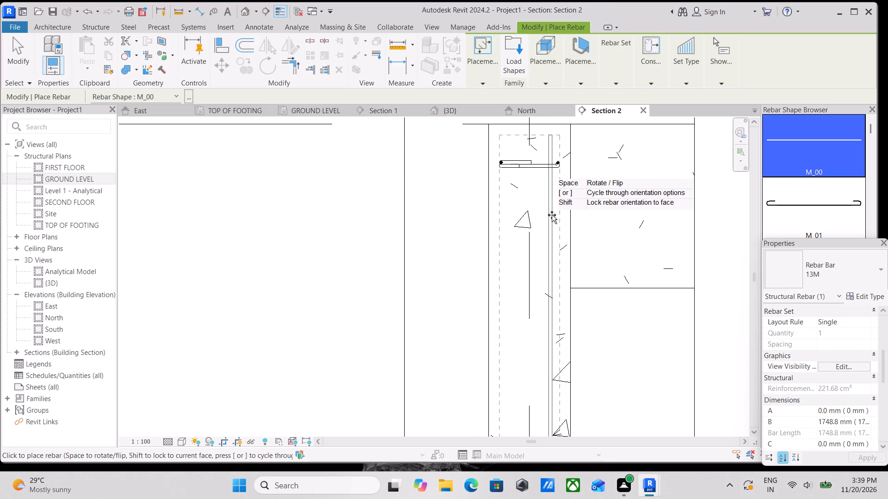
scroll(552, 215, up, 2)
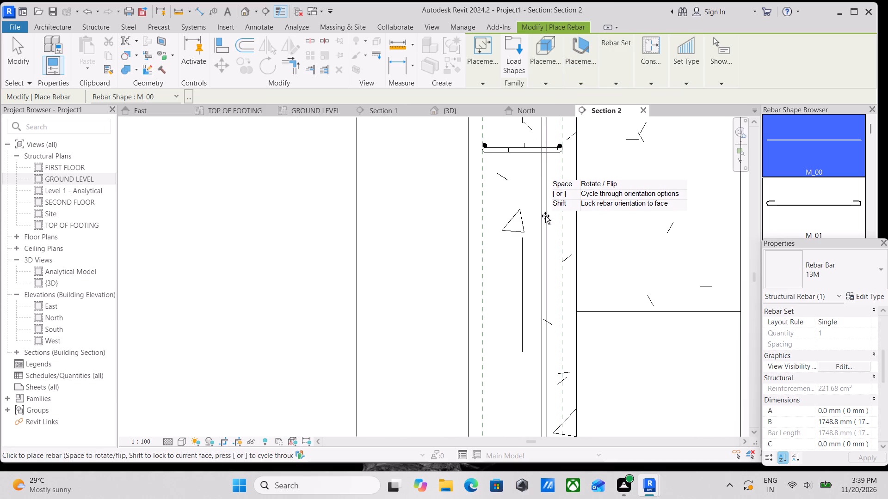
click(551, 215)
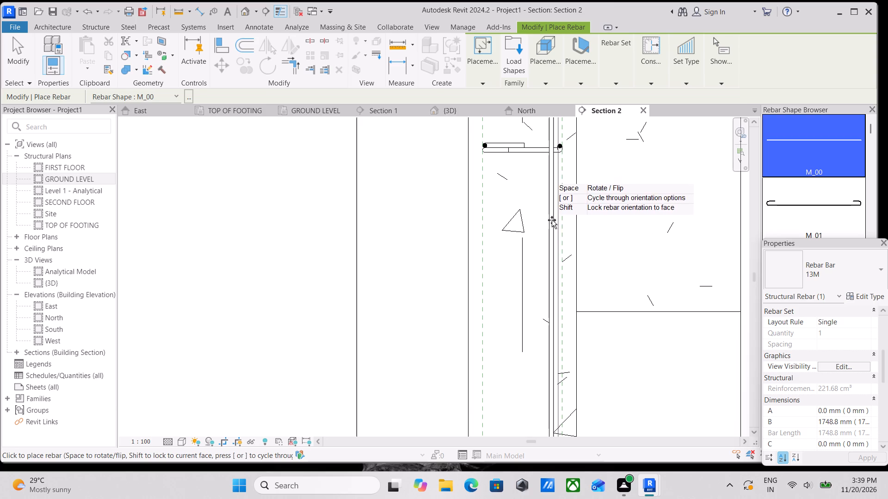
key(Escape)
Set the new vertical column bar's view visibility to show unobscured in the {3D} view.
click(552, 219)
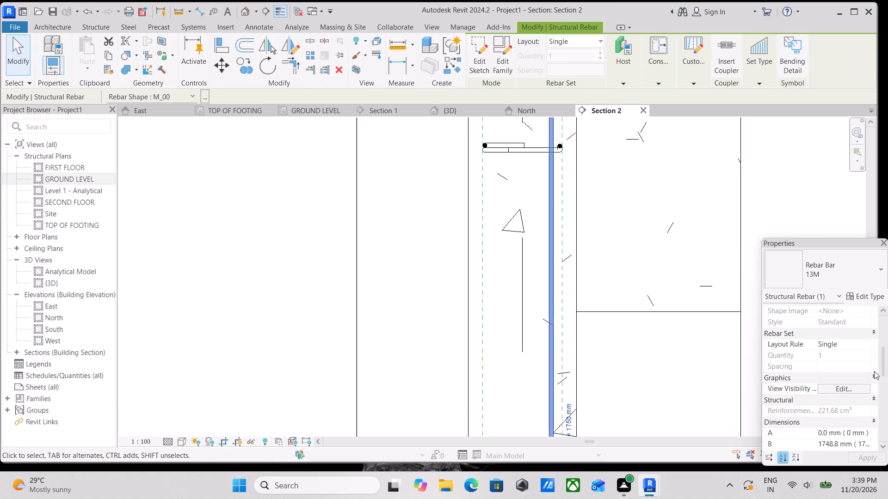
scroll(869, 374, down, 1)
click(850, 356)
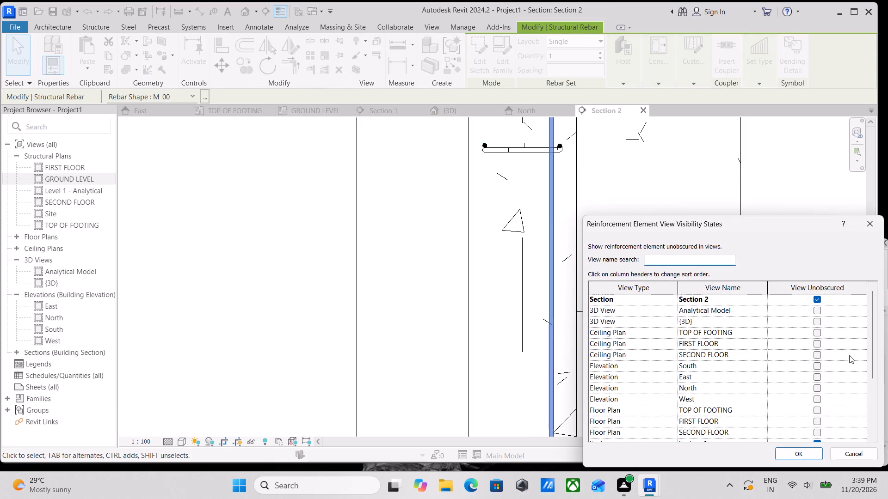
click(817, 323)
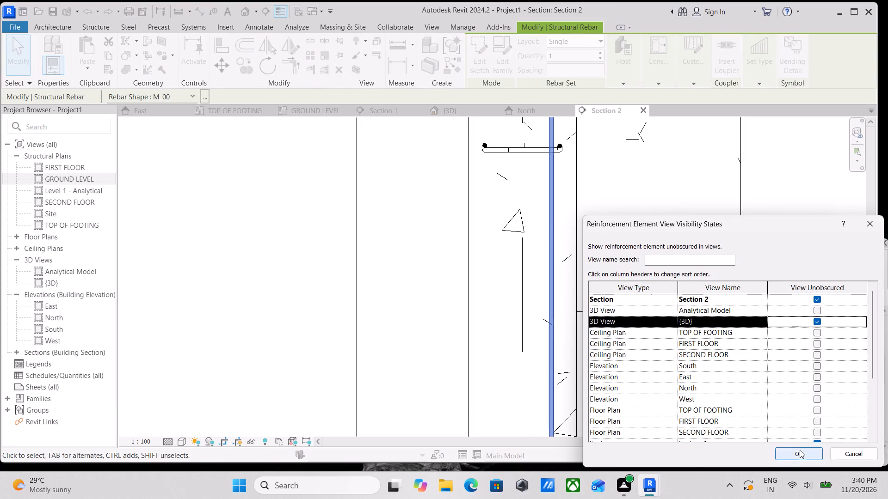
click(800, 450)
scroll(546, 183, down, 1)
middle_drag(552, 194, 559, 245)
key(Escape)
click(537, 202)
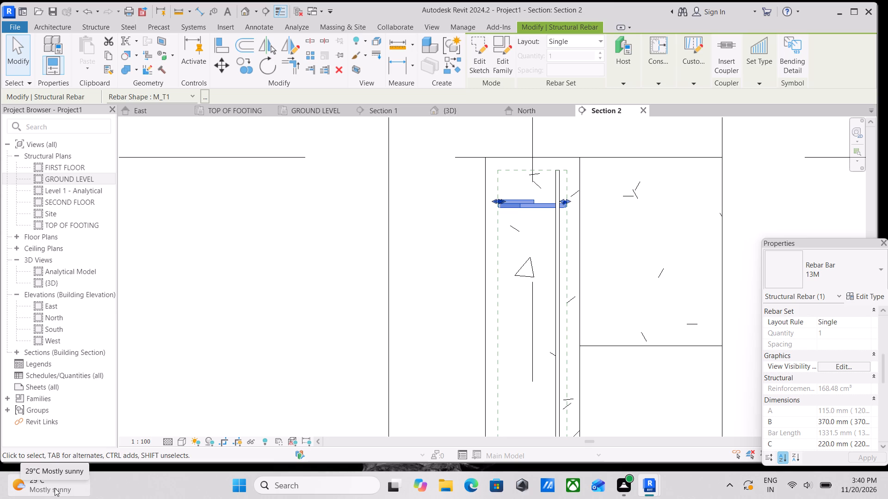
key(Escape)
Set the M_T1 column tie's rebar set layout to Maximum Spacing with 120 mm spacing.
key(Escape)
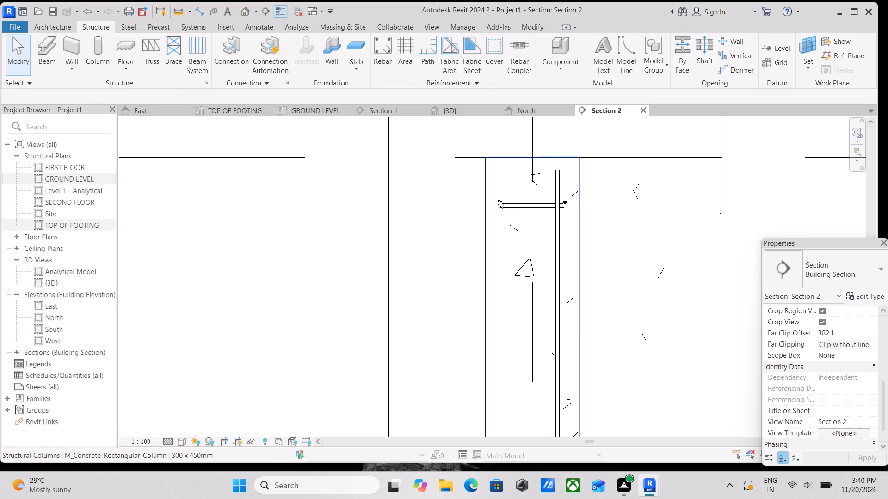
click(518, 200)
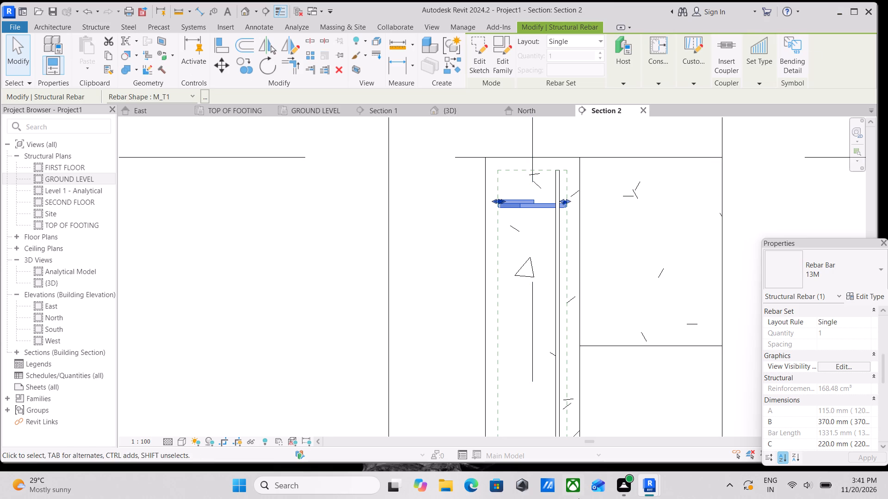
click(593, 40)
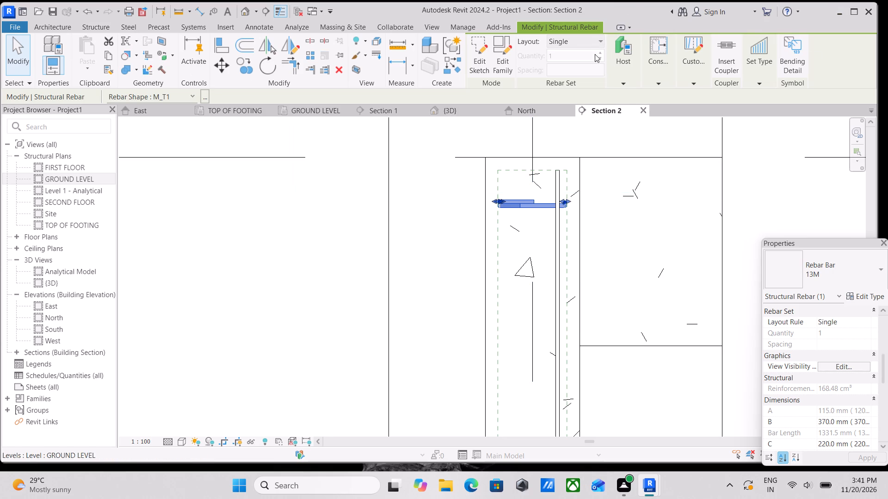
click(599, 84)
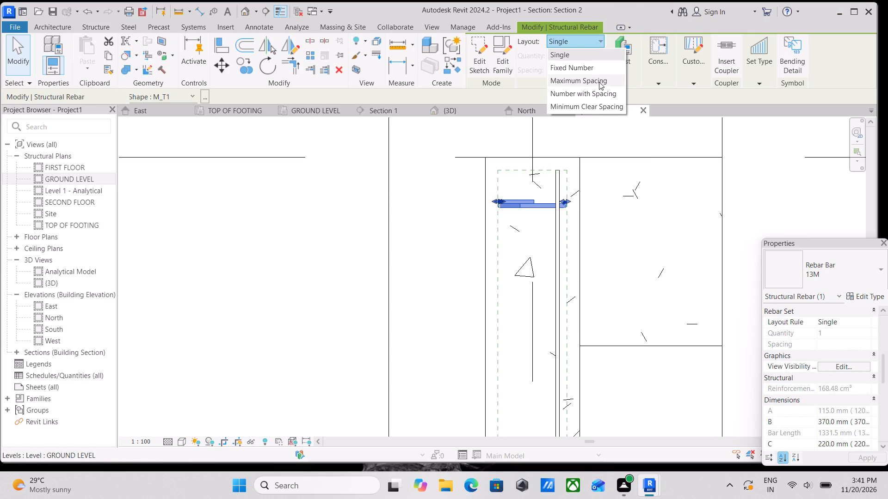
click(599, 79)
drag(584, 68, 568, 68)
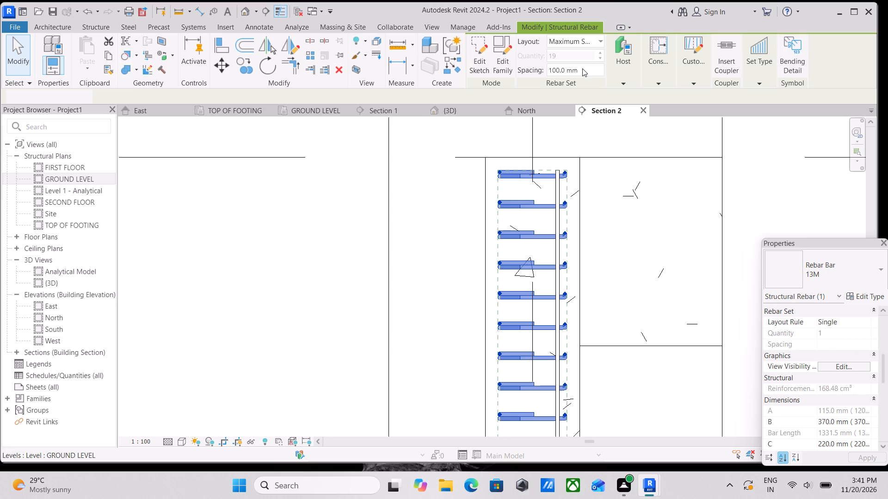
click(582, 68)
drag(582, 70, 521, 72)
key(grave)
key(F1)
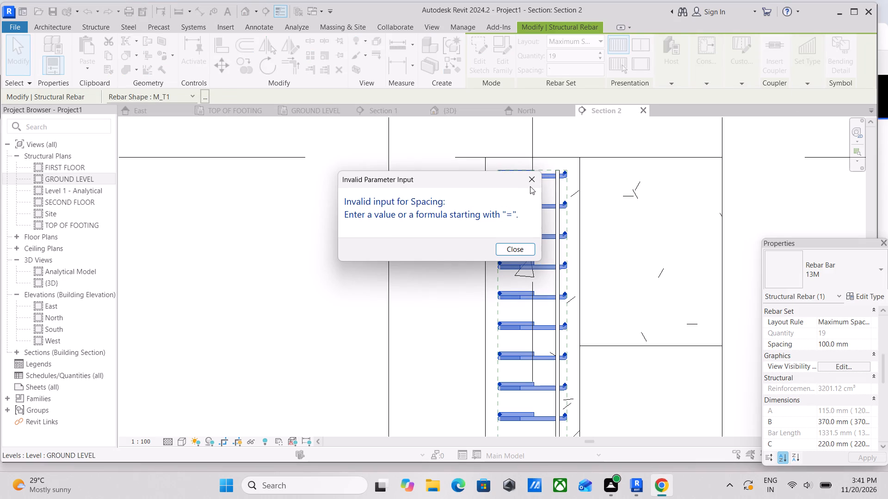
click(533, 178)
click(564, 70)
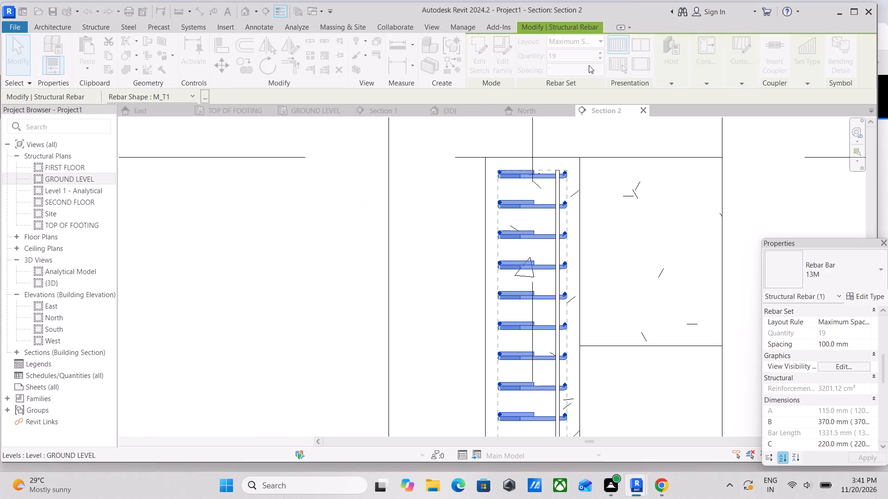
click(589, 65)
drag(584, 70, 532, 74)
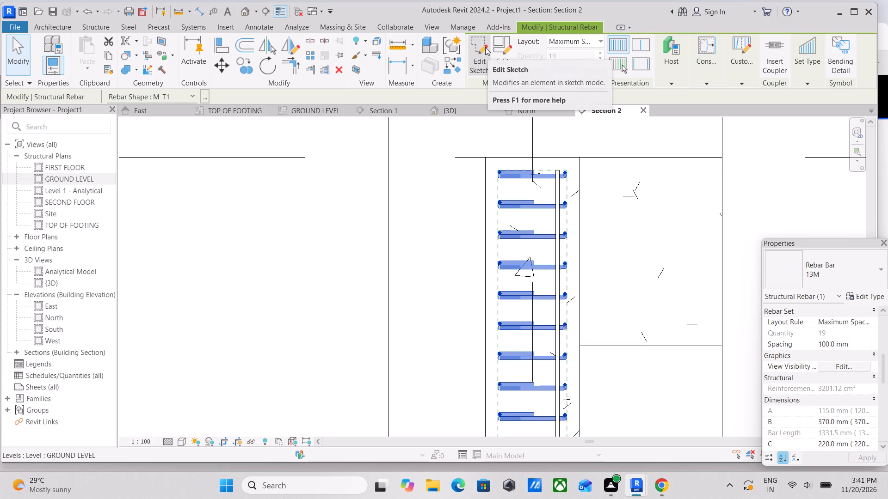
key(1)
key(2)
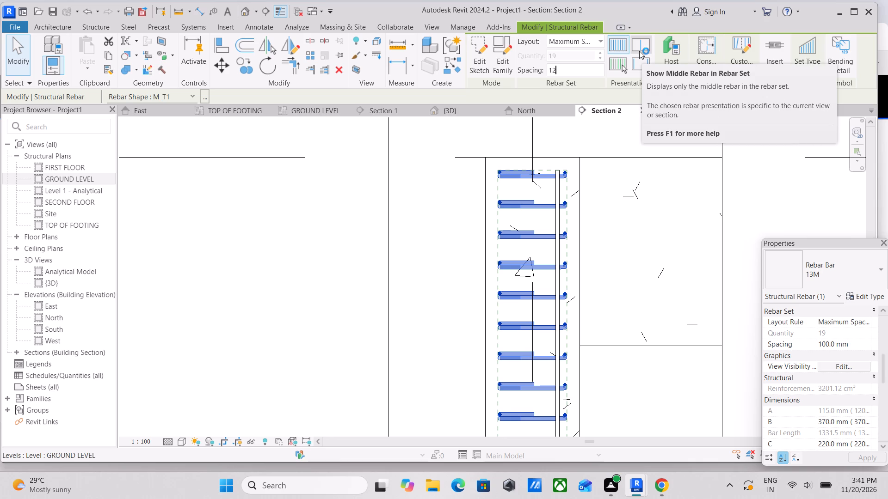
key(0)
text(MM)
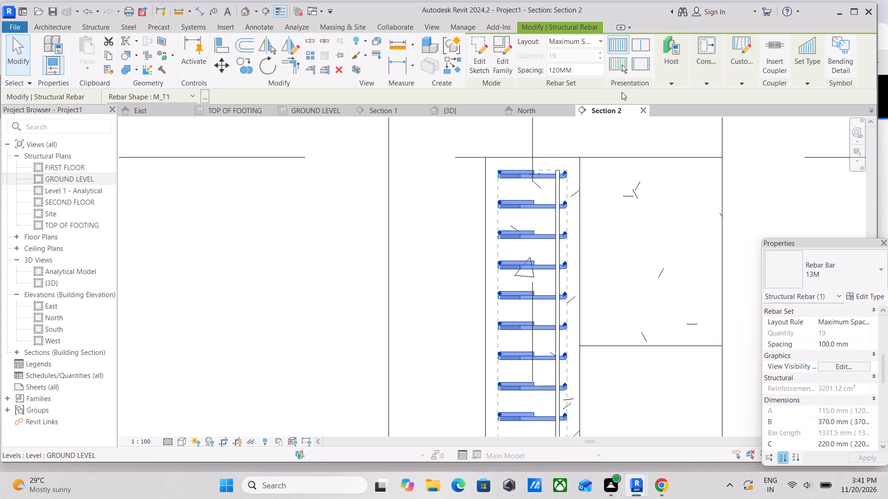
key(Return)
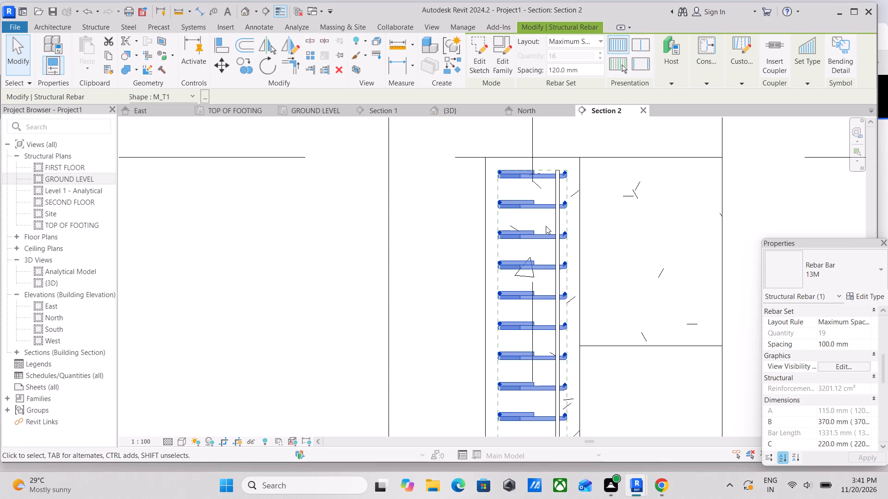
scroll(571, 187, up, 1)
scroll(549, 226, up, 3)
key(Escape)
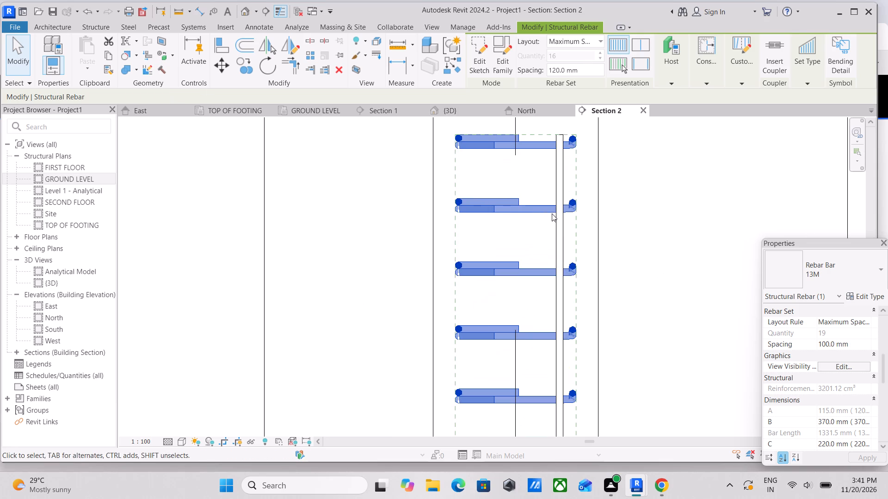
key(Escape)
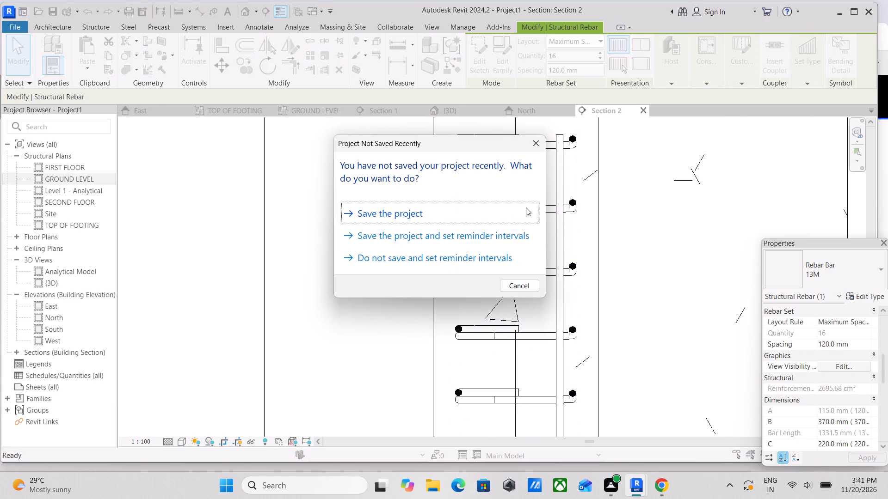
key(Escape)
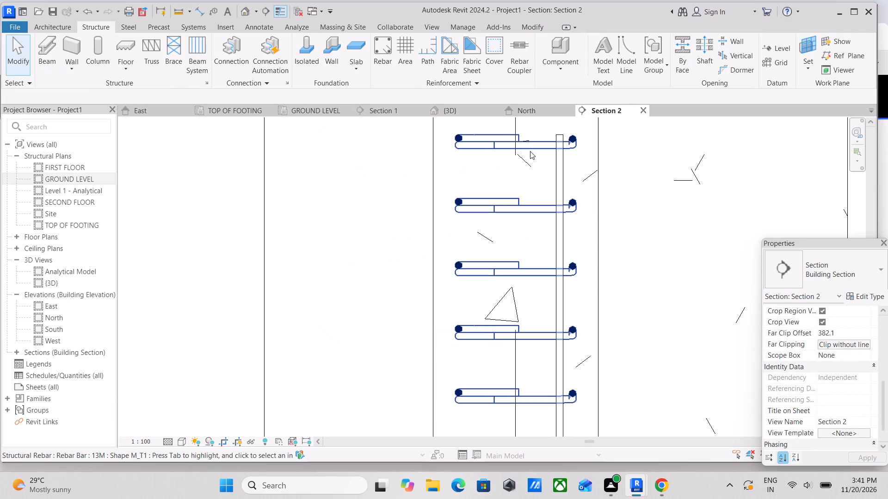
Check which views show the column tie set unobscured in its view visibility states.
click(531, 149)
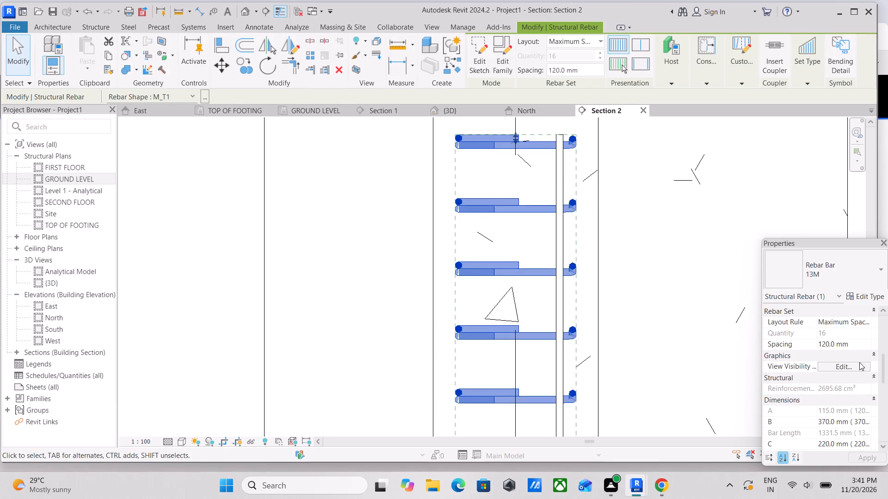
click(830, 369)
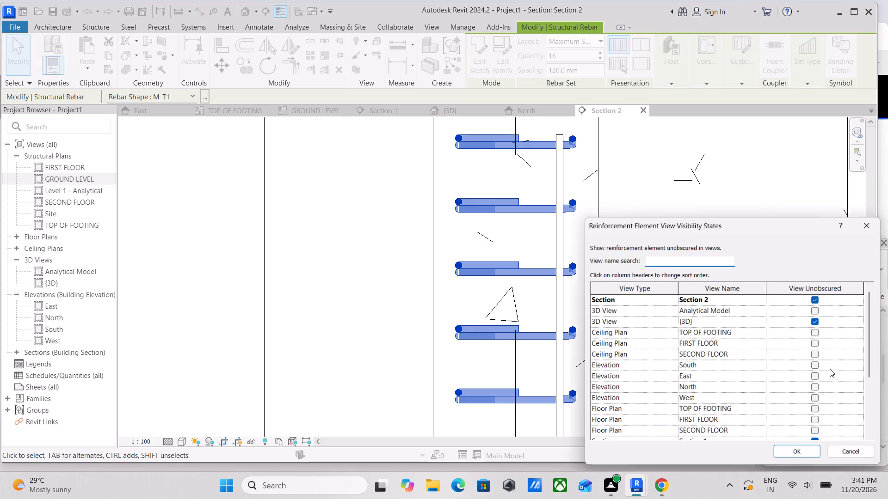
click(795, 456)
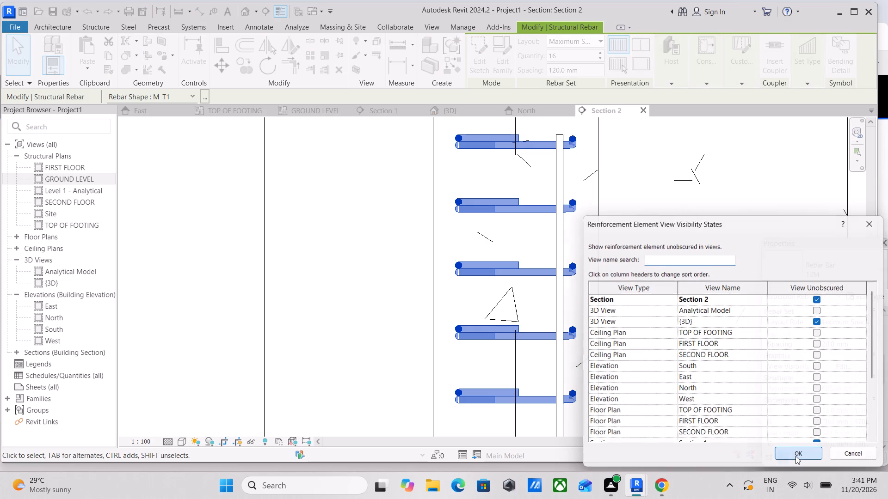
scroll(561, 295, down, 5)
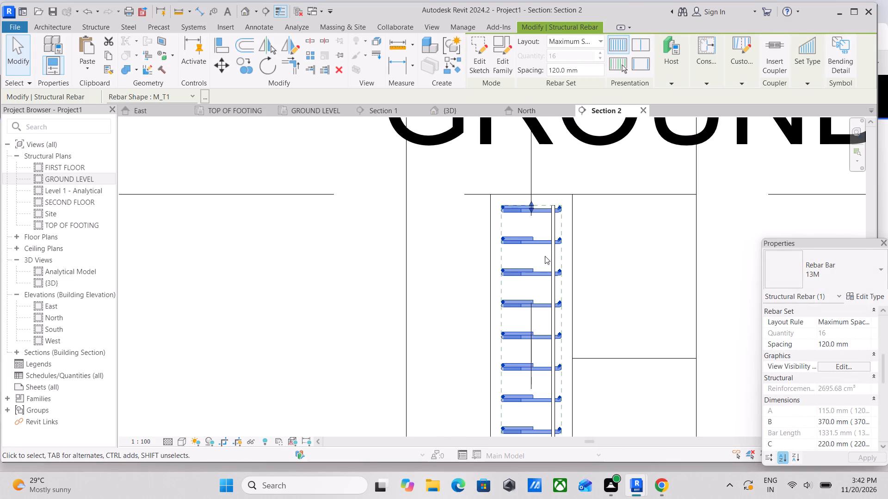
scroll(552, 253, up, 2)
key(Escape)
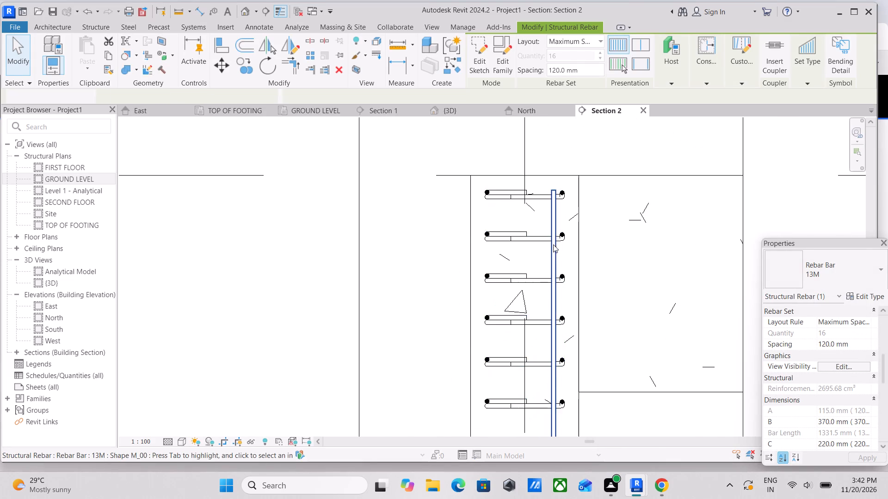
scroll(539, 214, up, 5)
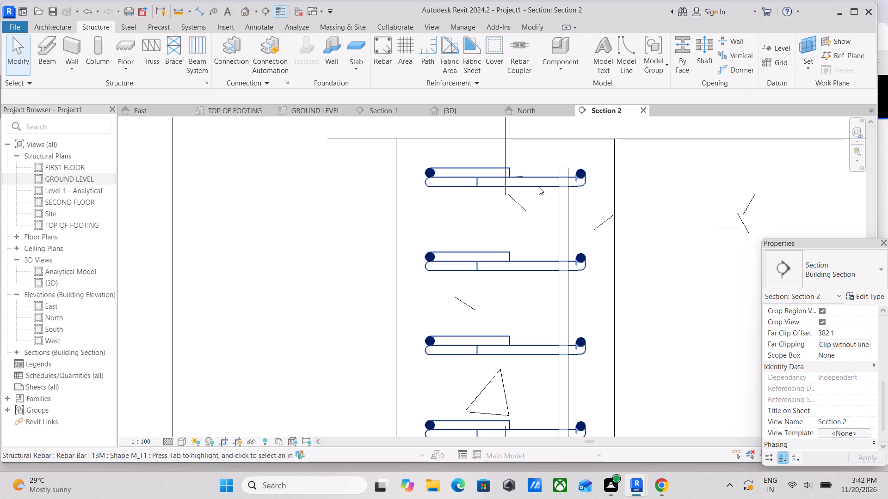
Open the column tie set's sketch in the GROUND LEVEL structural plan and finish the sketch edit.
double_click(538, 186)
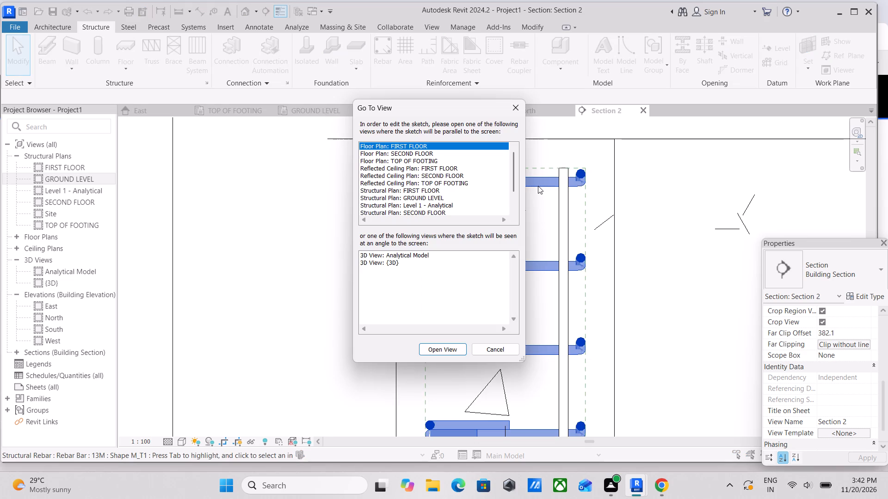
click(422, 197)
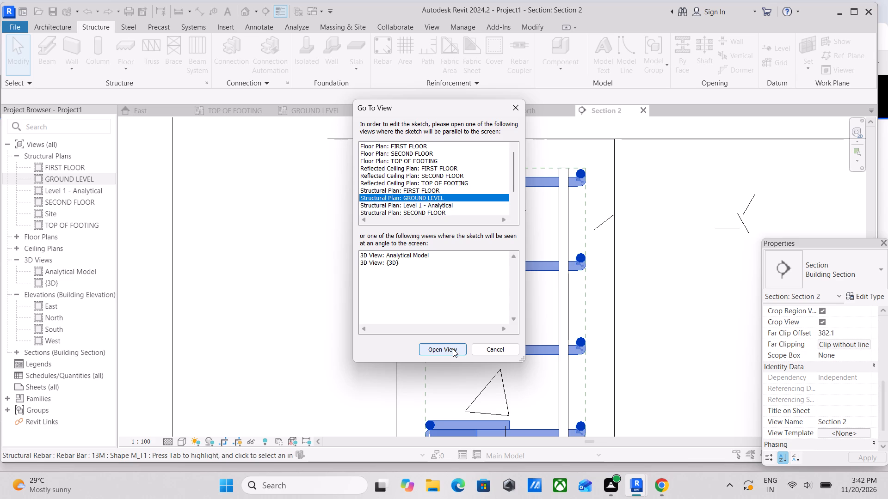
click(453, 349)
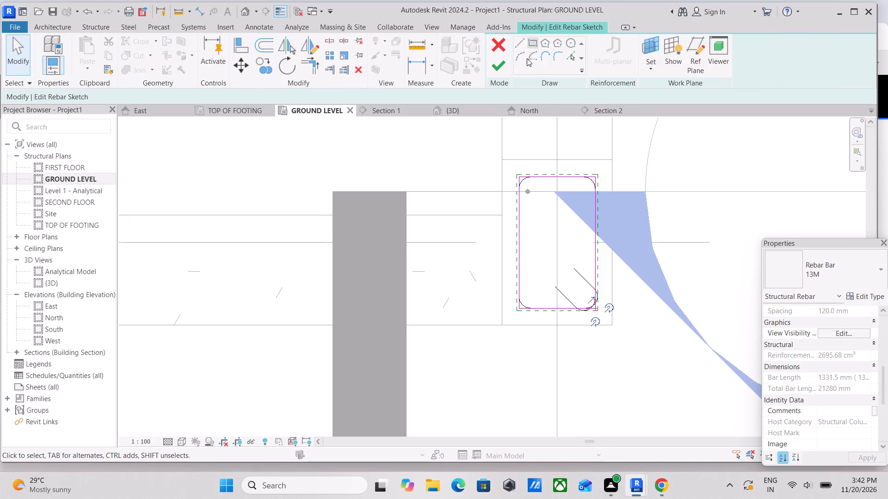
click(494, 61)
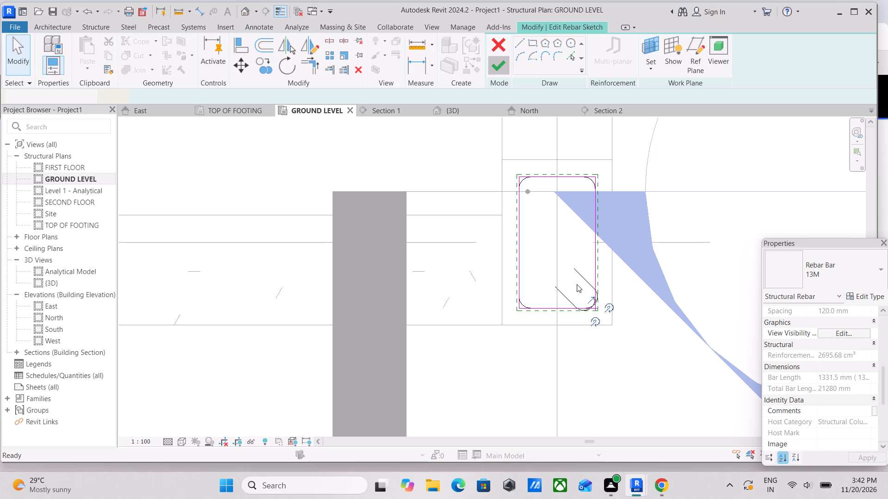
Move the M_00 vertical bar into the tie's lower-left corner, about 371 mm from the column's upper face and 80 mm from its left face.
scroll(576, 279, up, 1)
scroll(552, 238, up, 3)
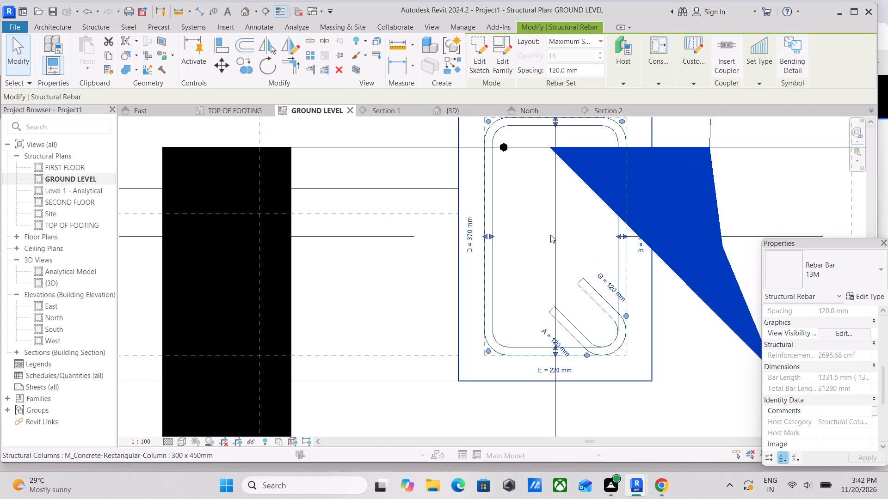
middle_drag(547, 227, 444, 327)
scroll(494, 194, up, 1)
middle_drag(494, 194, 486, 205)
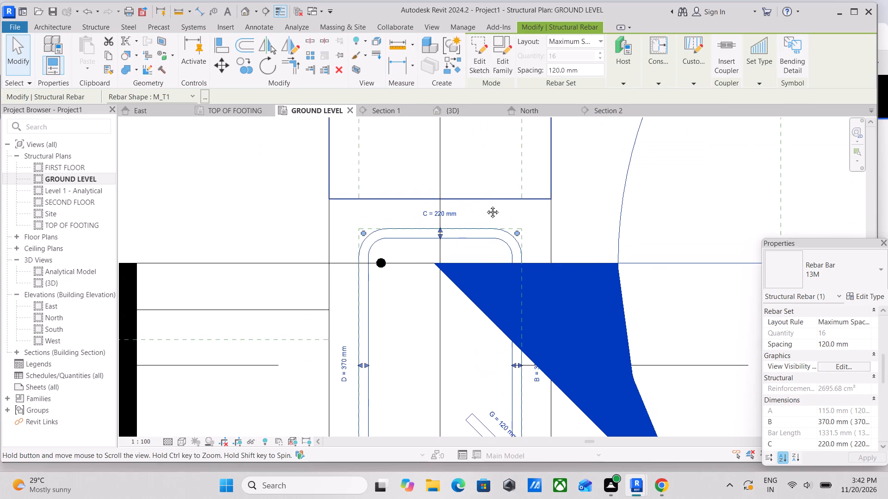
middle_drag(486, 205, 487, 172)
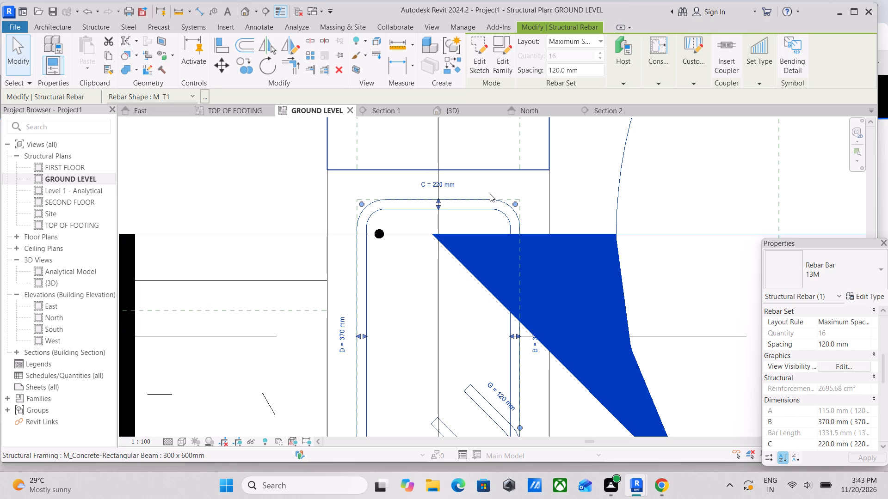
key(Escape)
scroll(377, 236, up, 1)
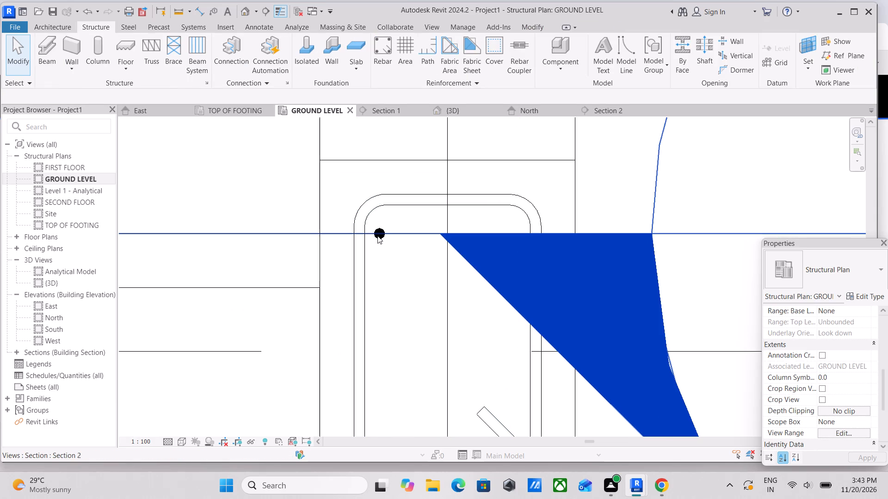
click(381, 238)
scroll(381, 239, up, 3)
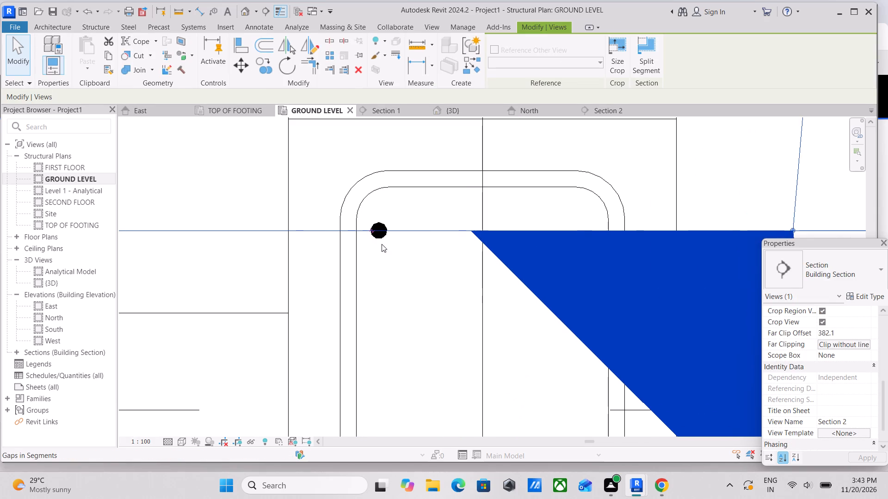
key(Escape)
click(385, 237)
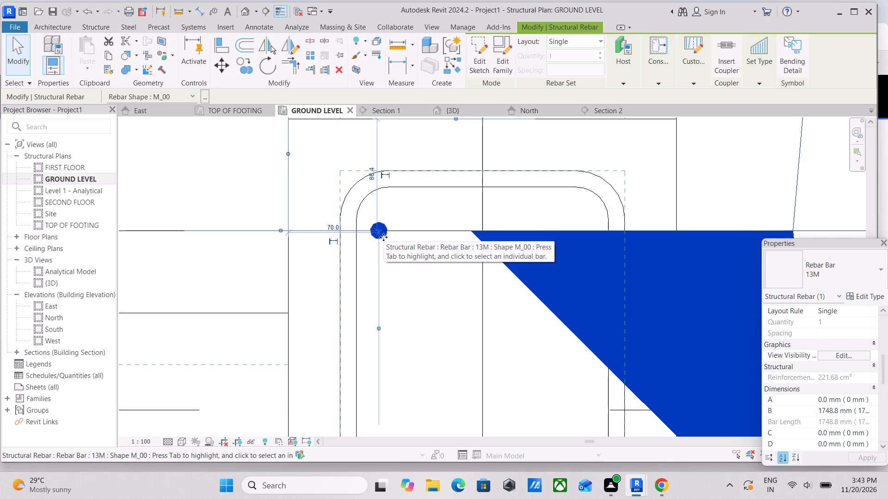
key(Down)
key(Down)
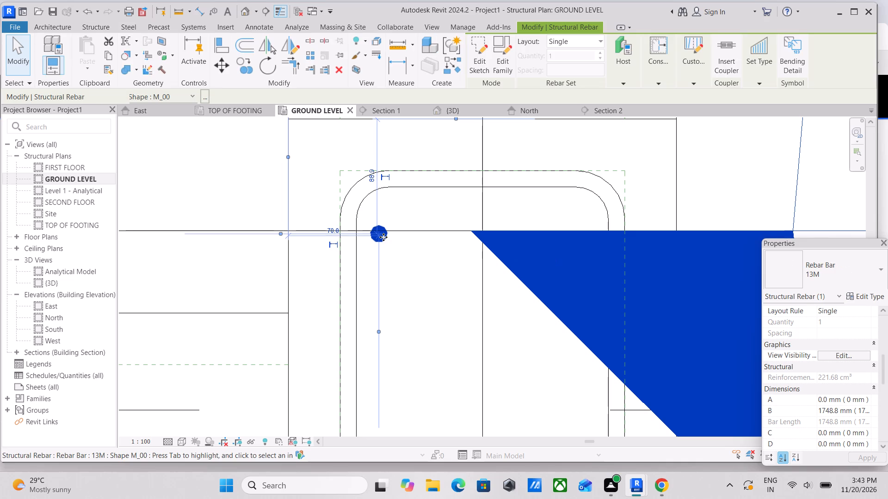
key(Down)
key(Down)
key(Down)
key(Down)
key(Down)
key(Down)
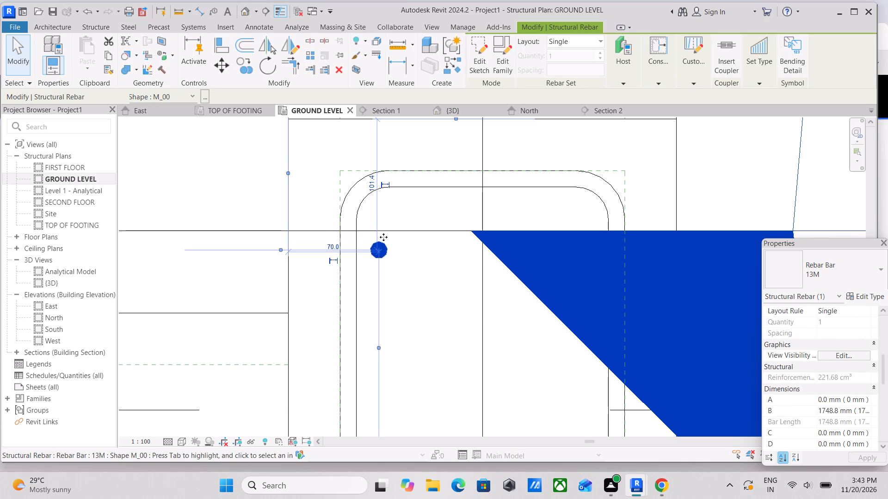
key(Down)
key(Down)
key(Down)
key(Down)
key(Down)
key(Down)
key(Down)
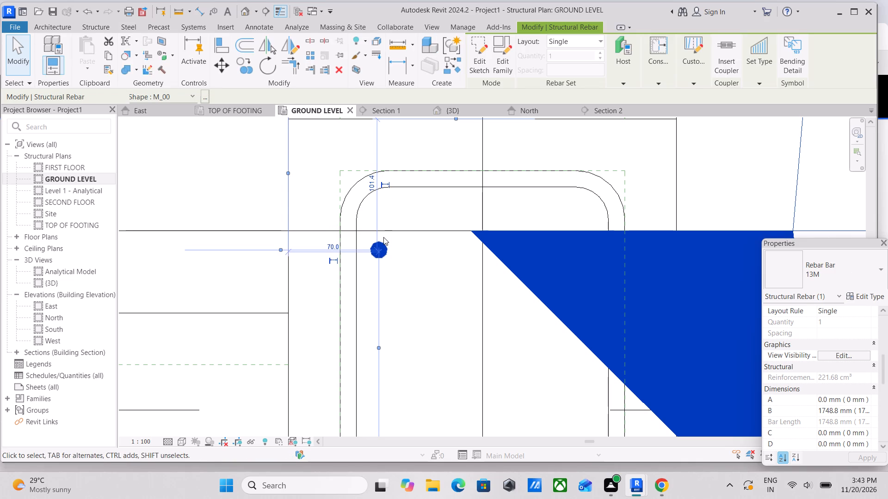
key(Down)
key(Down)
key(Down)
key(Down)
scroll(398, 322, down, 4)
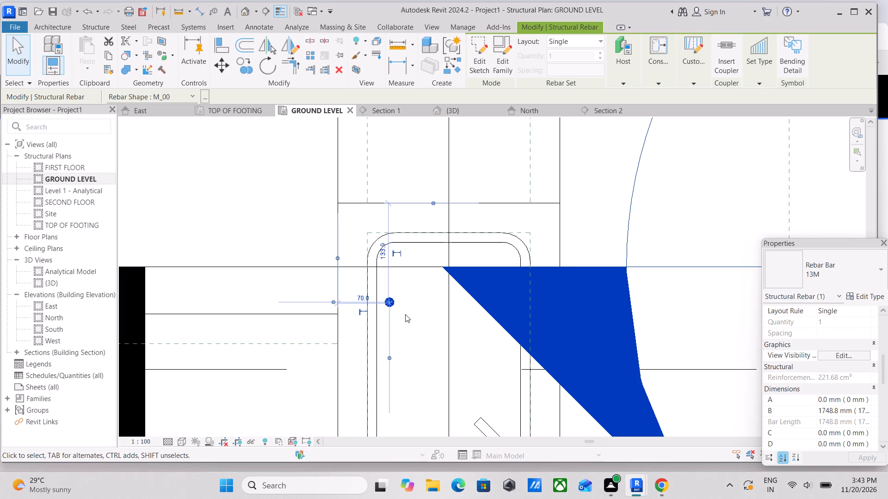
scroll(405, 314, down, 2)
middle_drag(406, 313, 416, 213)
key(Down)
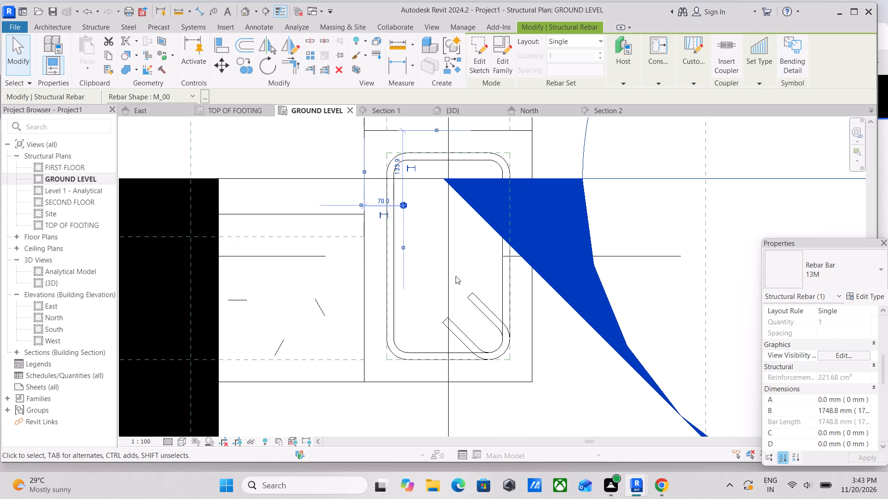
key(Down)
key(Down)
key(Down)
key(Down)
key(Down)
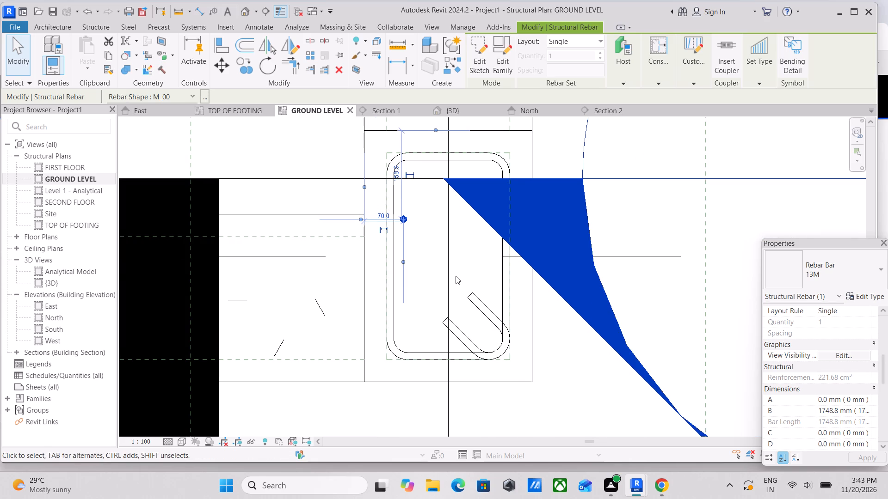
key(Down)
key(Down)
key(Down)
key(Down)
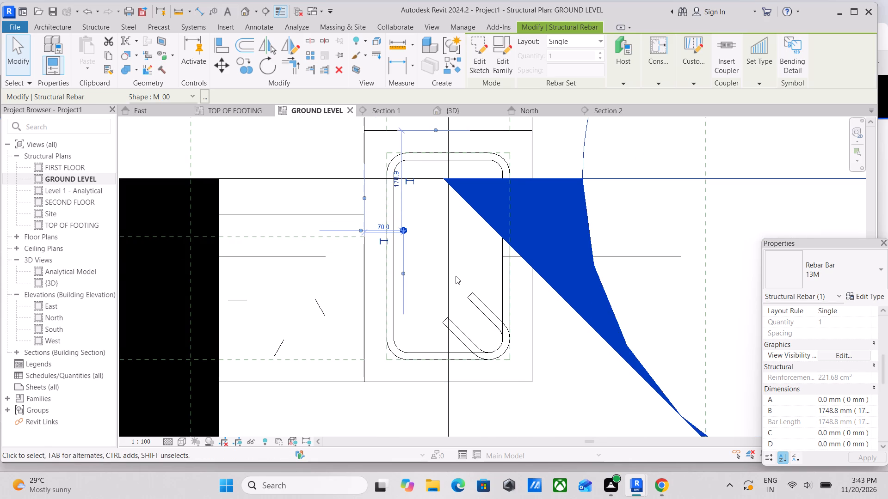
key(Down)
key(Down)
key(Down)
key(Down)
key(Down)
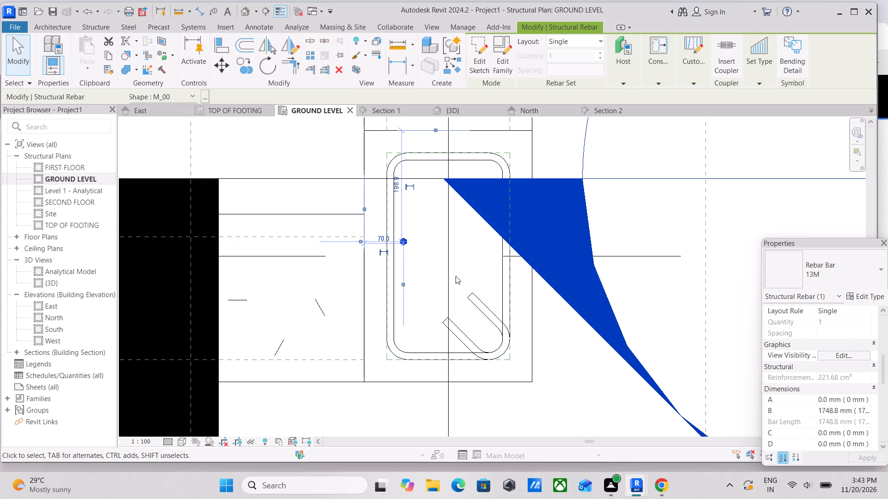
key(Down)
key(Down)
key(Down)
key(Down)
key(Down)
key(Down)
key(Down)
key(Down)
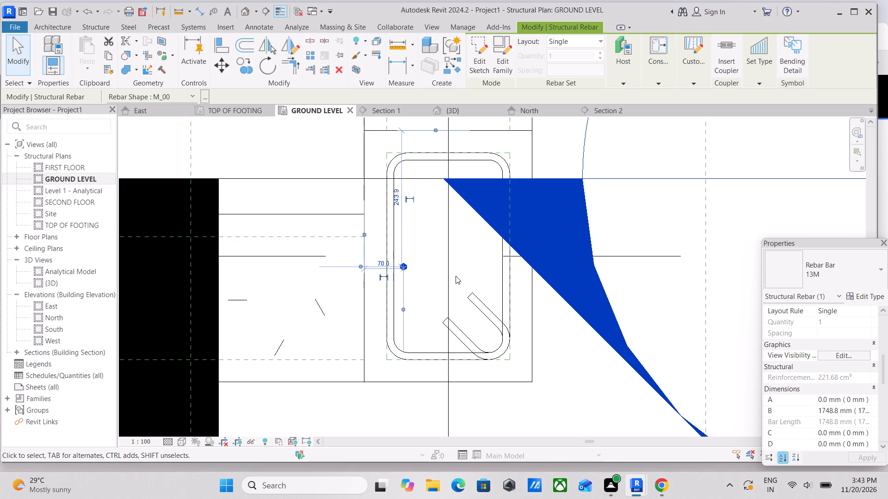
key(Down)
key(Down)
key(Down)
key(Down)
key(Down)
key(Down)
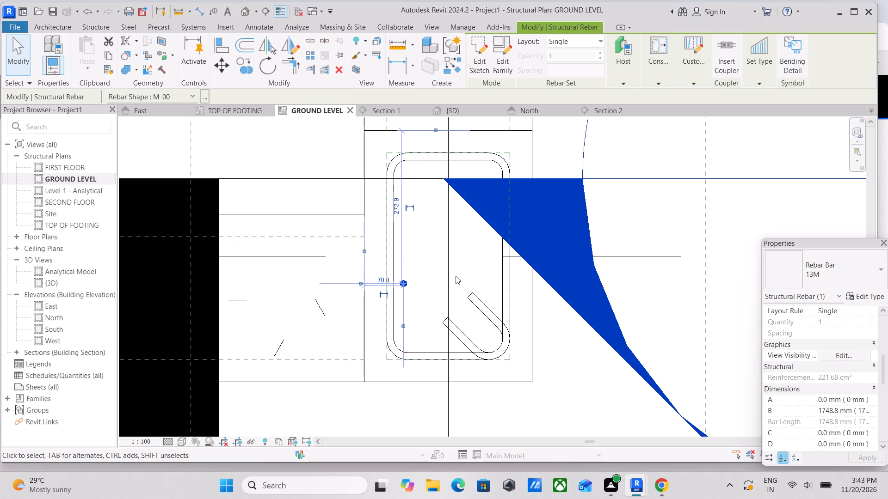
key(Down)
key(Down)
key(Down)
key(Down)
key(Down)
key(Down)
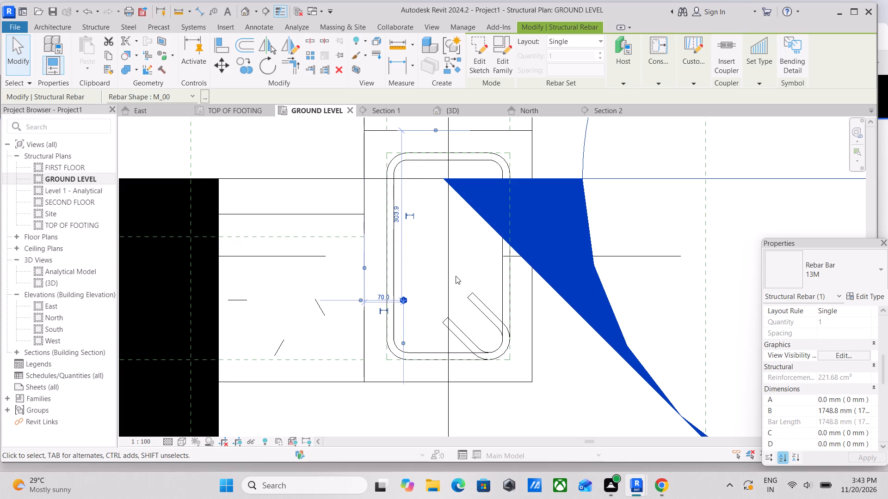
key(Down)
key(Down)
key(Down)
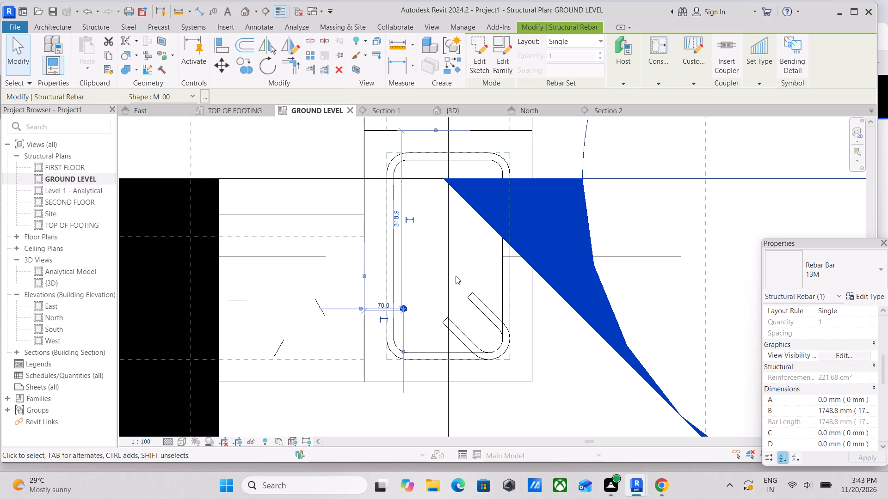
key(Down)
key(Down)
key(Down)
key(Down)
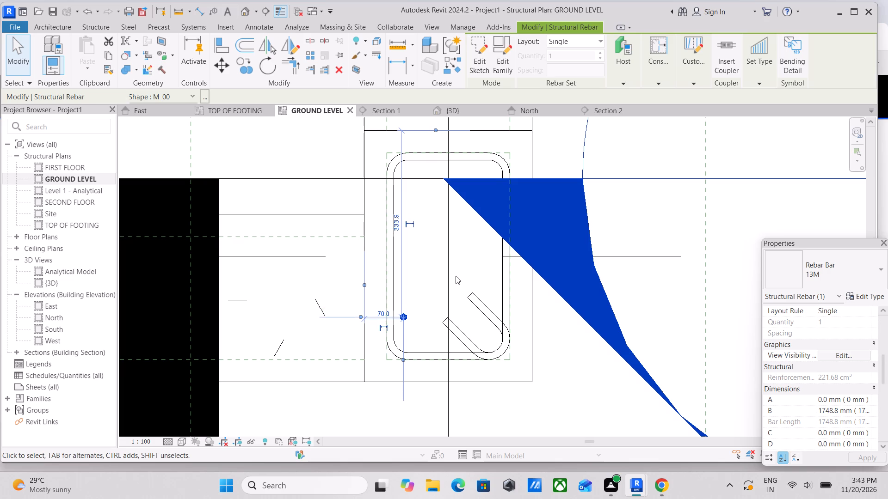
key(Down)
key(Down)
key(Down)
key(Down)
key(Down)
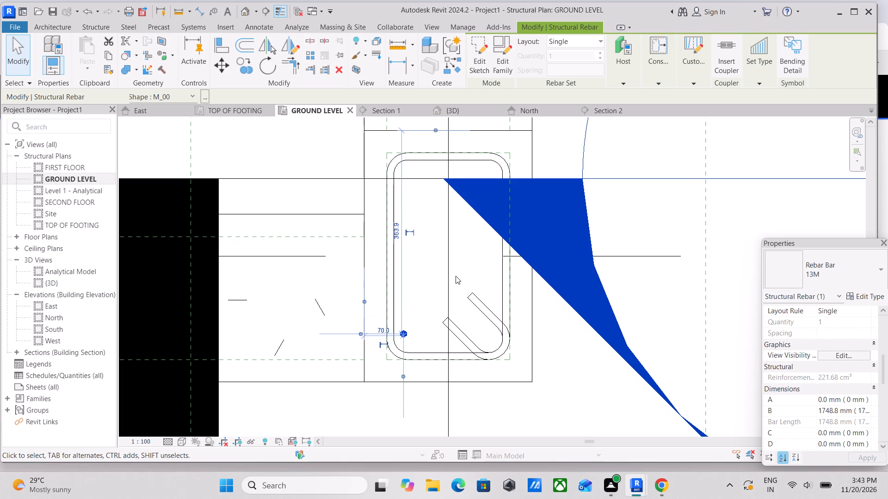
key(Down)
key(Down)
key(Down)
key(Down)
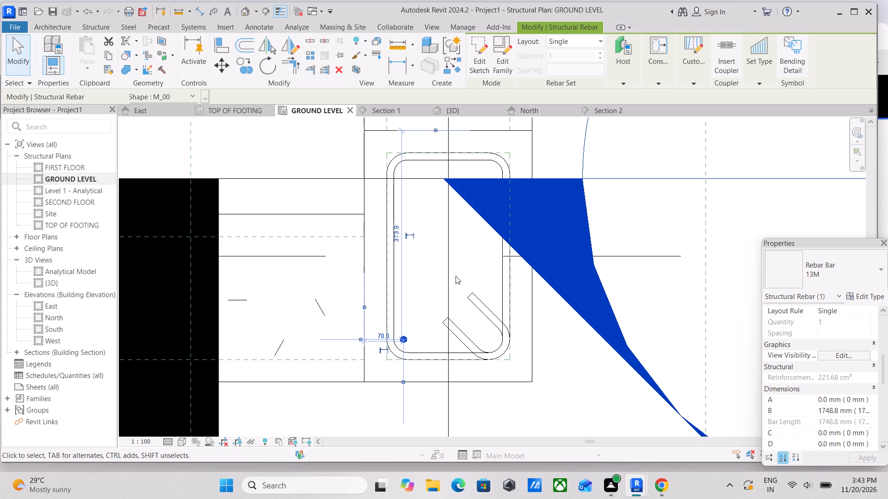
key(Down)
key(Up)
key(Up)
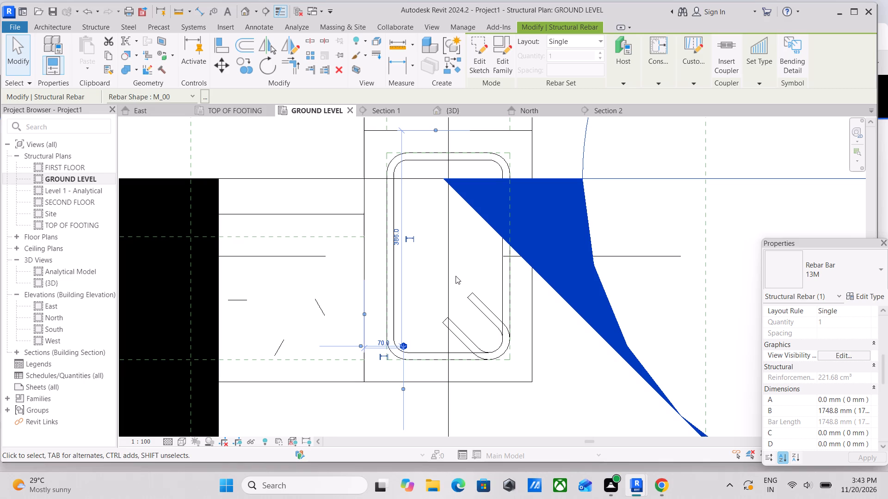
key(Up)
key(Up)
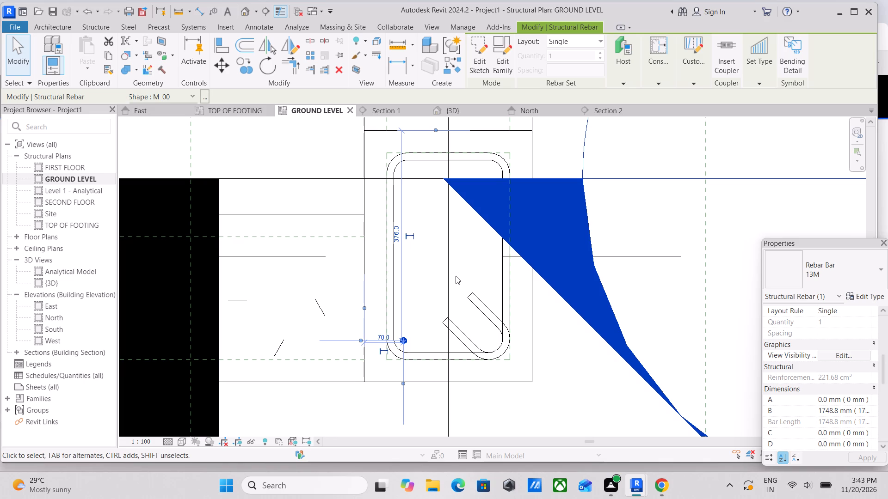
key(Right)
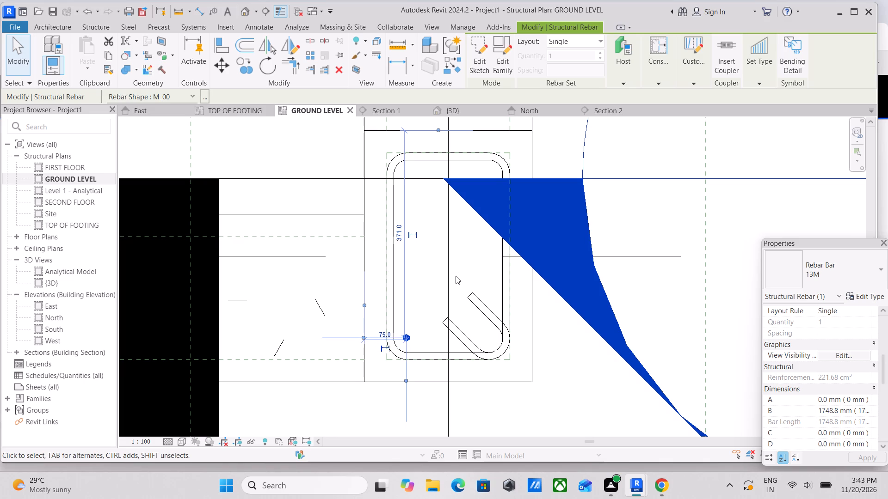
key(Right)
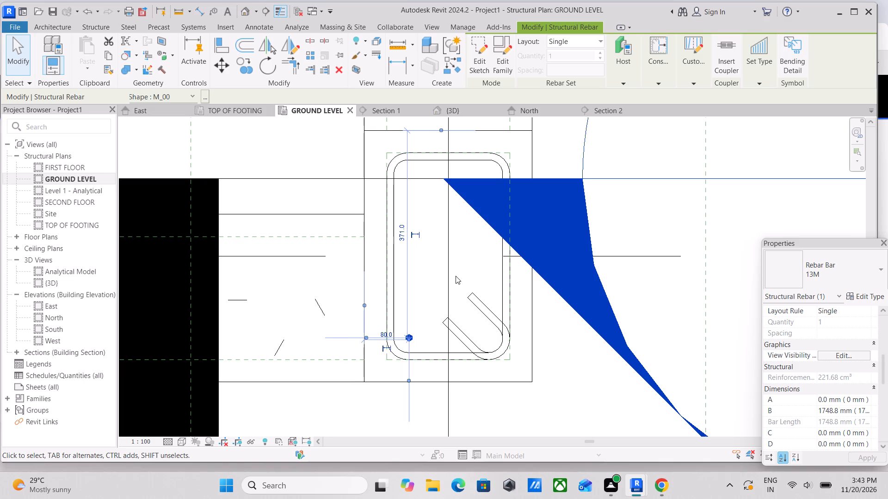
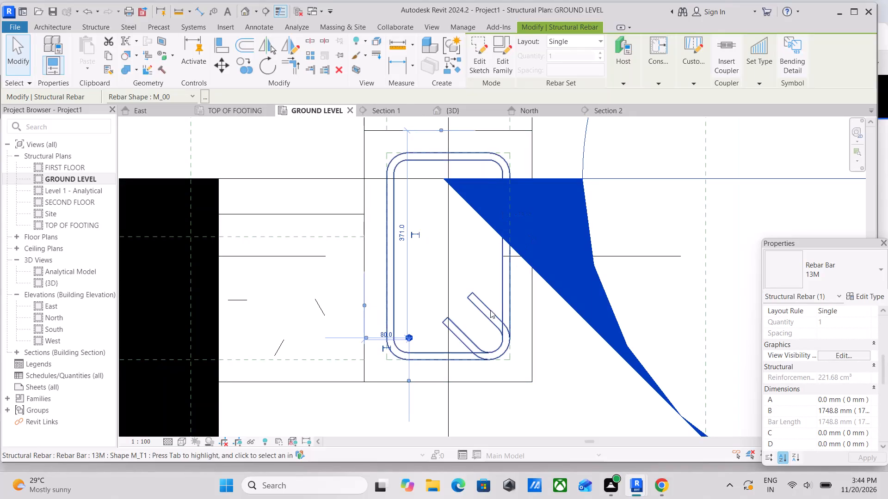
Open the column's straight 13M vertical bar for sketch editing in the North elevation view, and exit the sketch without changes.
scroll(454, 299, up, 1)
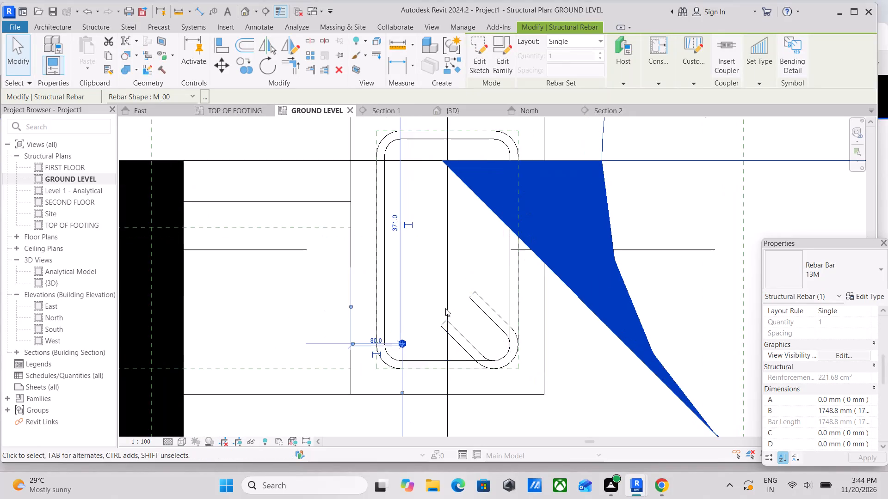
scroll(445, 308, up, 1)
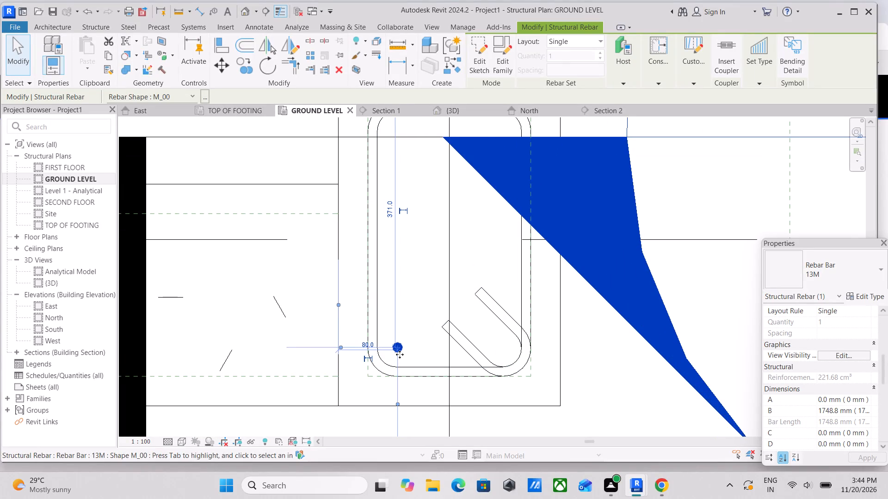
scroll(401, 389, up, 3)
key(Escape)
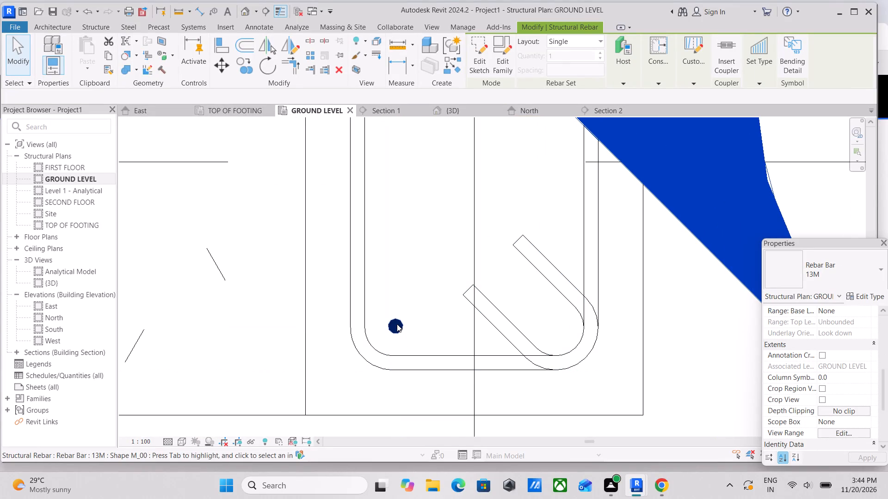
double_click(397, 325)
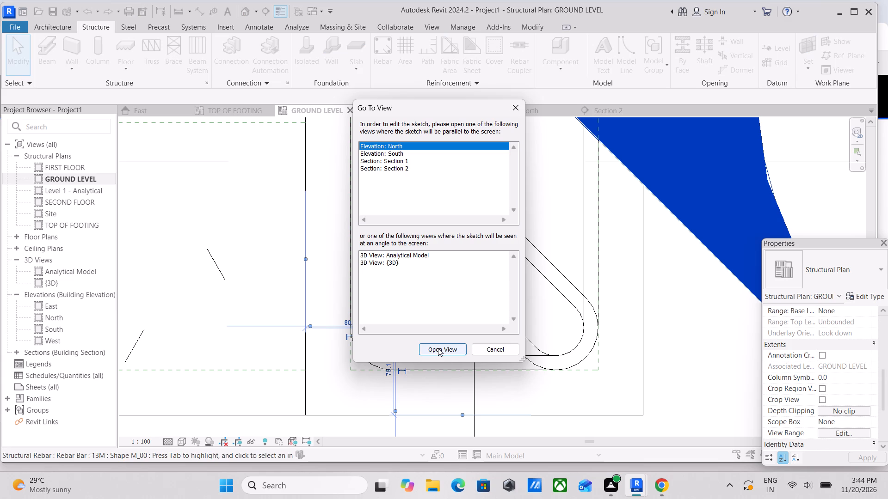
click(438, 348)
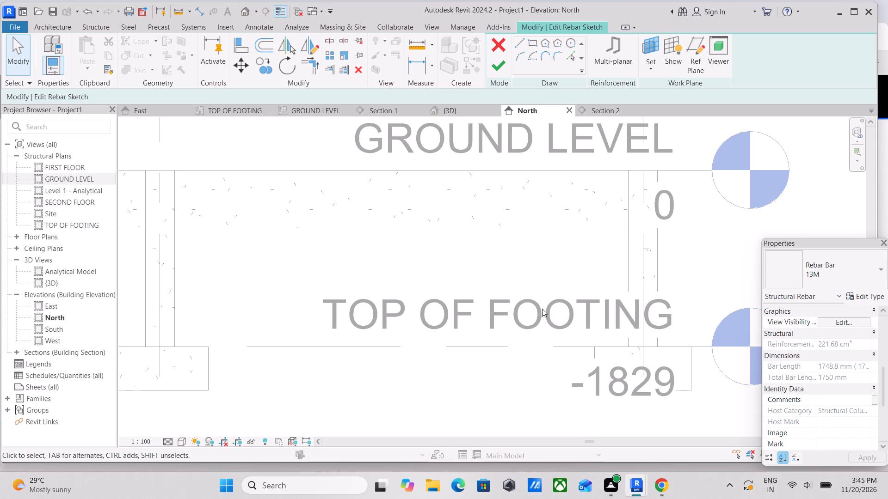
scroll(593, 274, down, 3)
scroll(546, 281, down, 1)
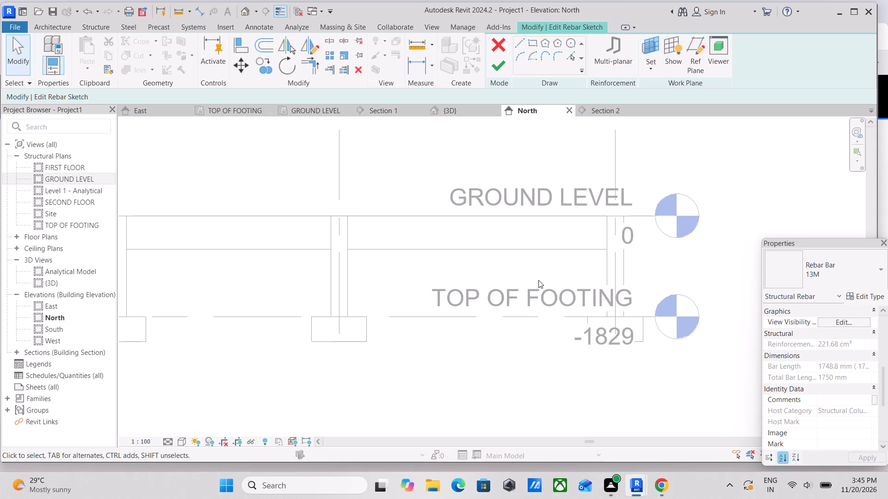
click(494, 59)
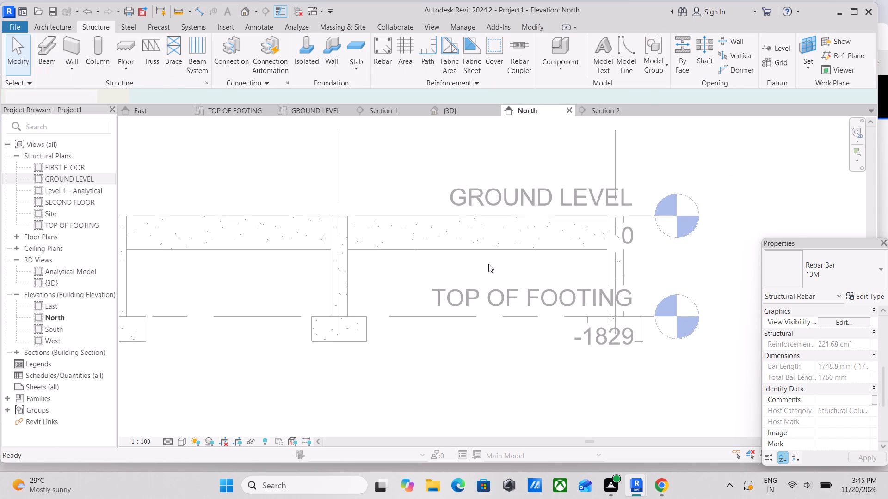
Extend the TOP OF FOOTING level line and its aligned levels outward in the North elevation, moving the level heads clear of the footings.
scroll(643, 315, up, 2)
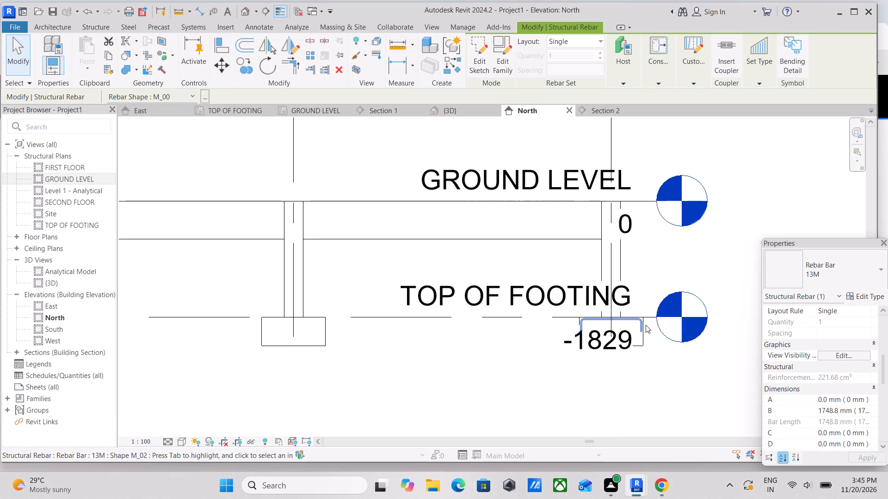
scroll(646, 325, up, 1)
scroll(583, 345, down, 2)
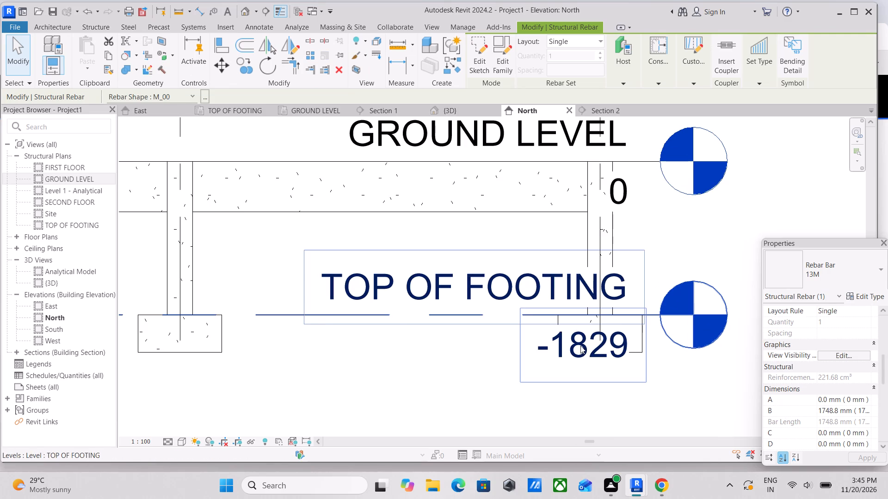
scroll(580, 346, down, 2)
click(242, 328)
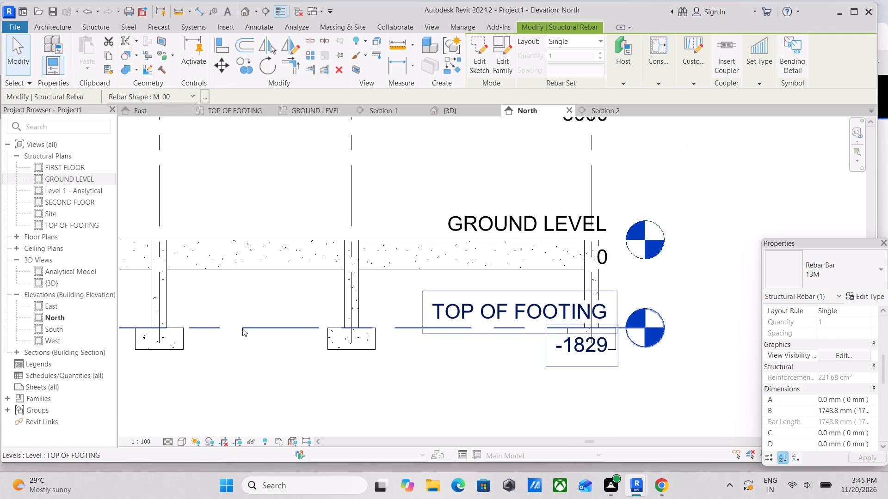
middle_drag(624, 324, 464, 285)
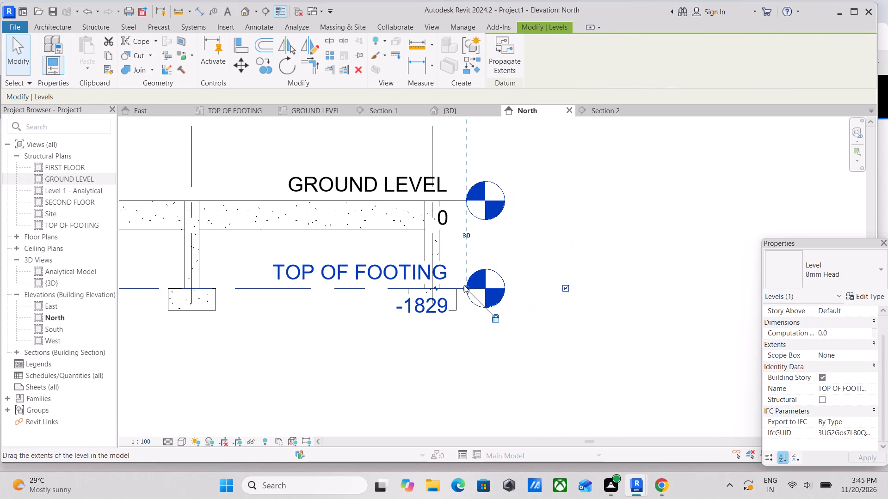
drag(464, 286, 504, 290)
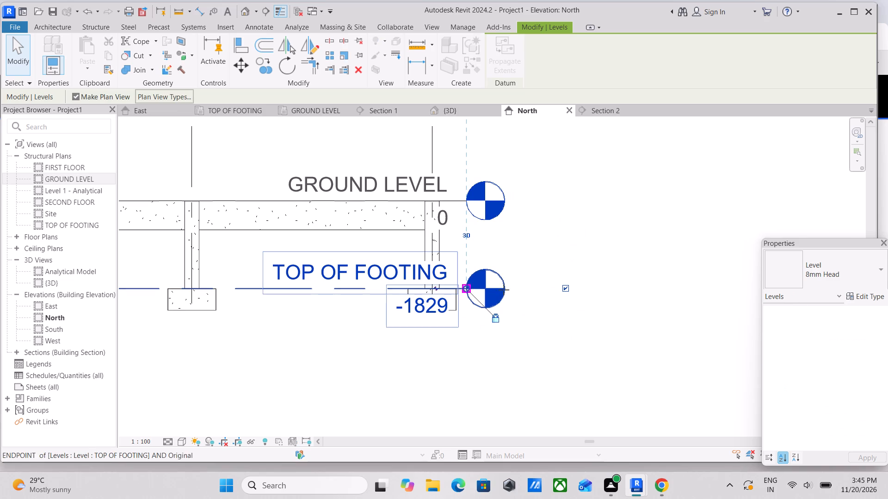
drag(504, 290, 695, 308)
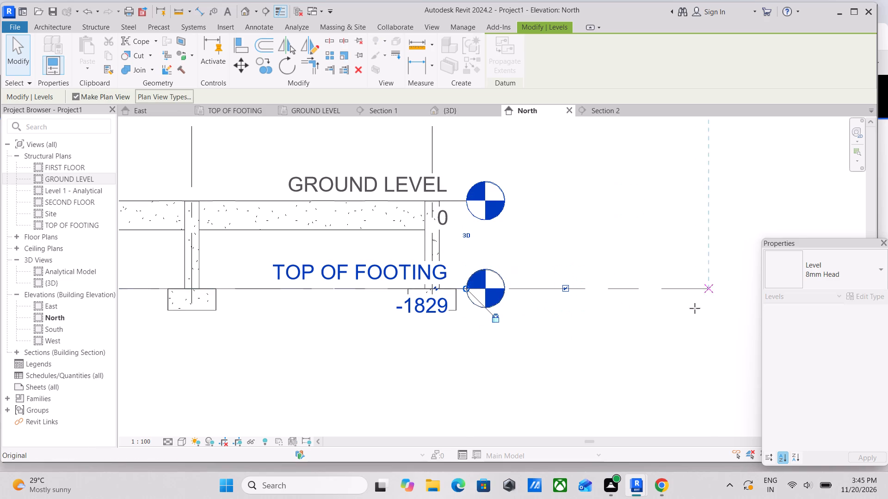
drag(695, 308, 689, 306)
middle_drag(681, 302, 527, 296)
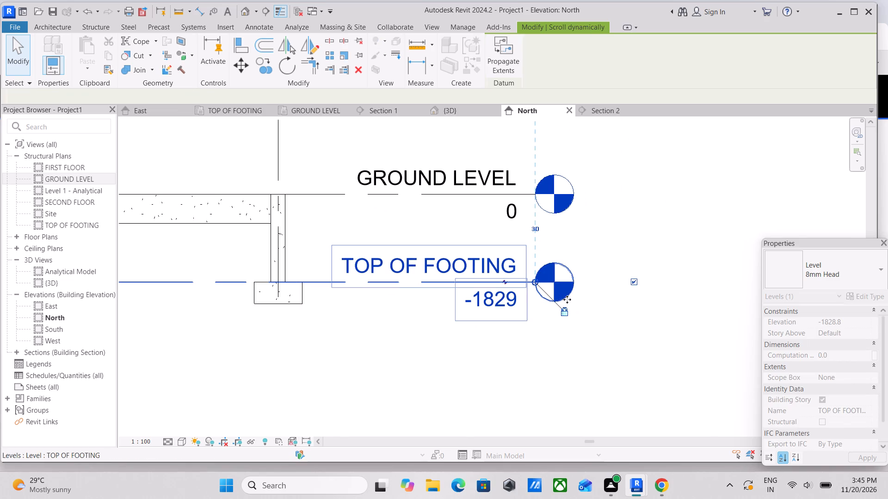
scroll(660, 302, down, 1)
middle_drag(656, 301, 541, 304)
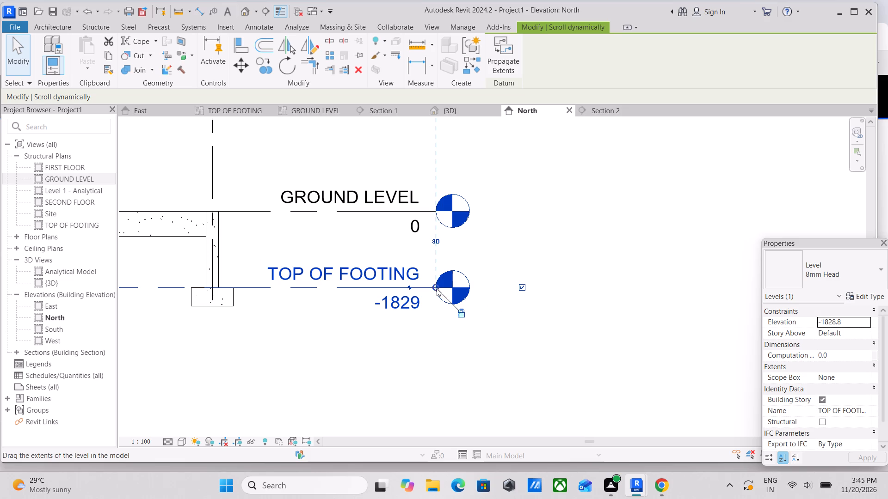
drag(437, 288, 571, 297)
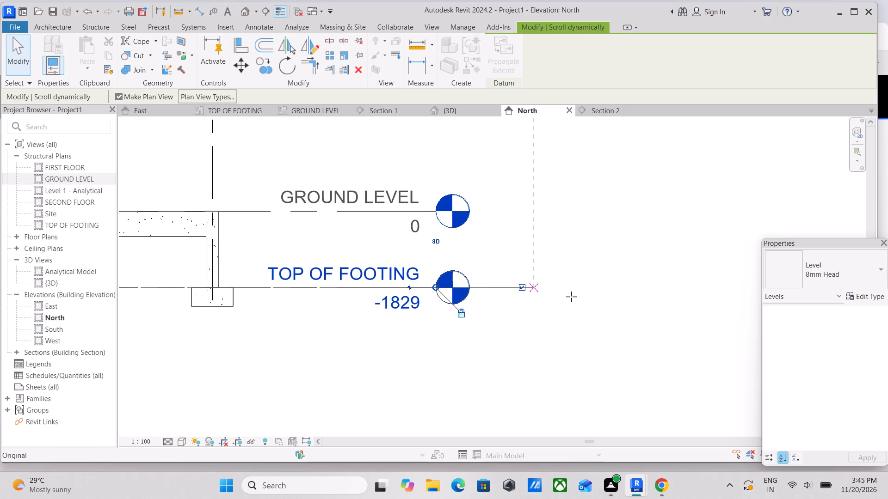
drag(571, 297, 572, 297)
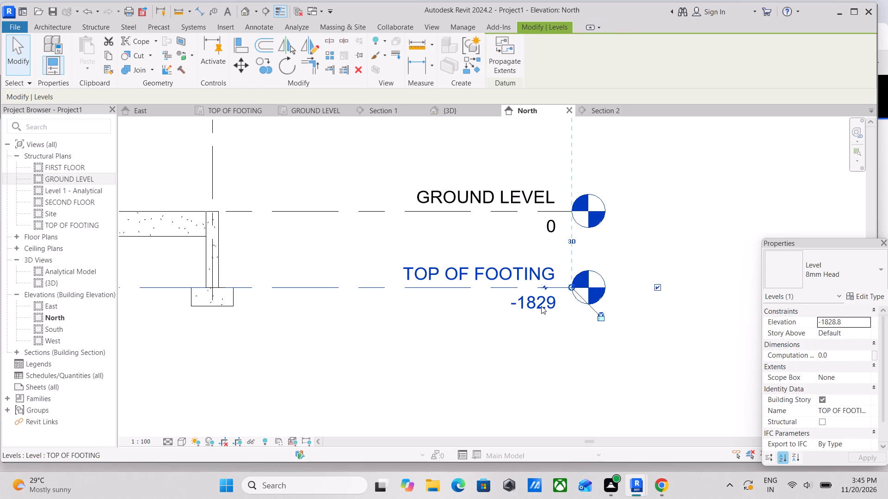
scroll(311, 296, down, 2)
middle_drag(312, 296, 536, 318)
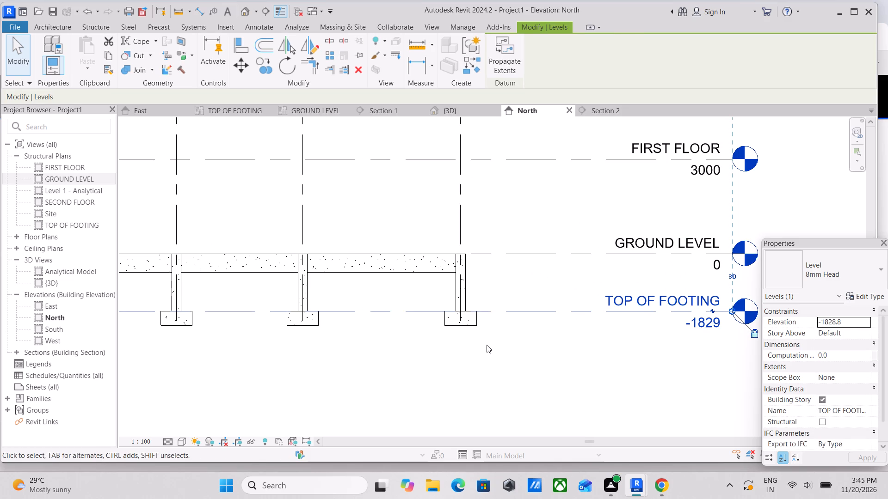
Examine the column and footing reinforcement at the corner near grid D in an isometric 3D view.
click(441, 112)
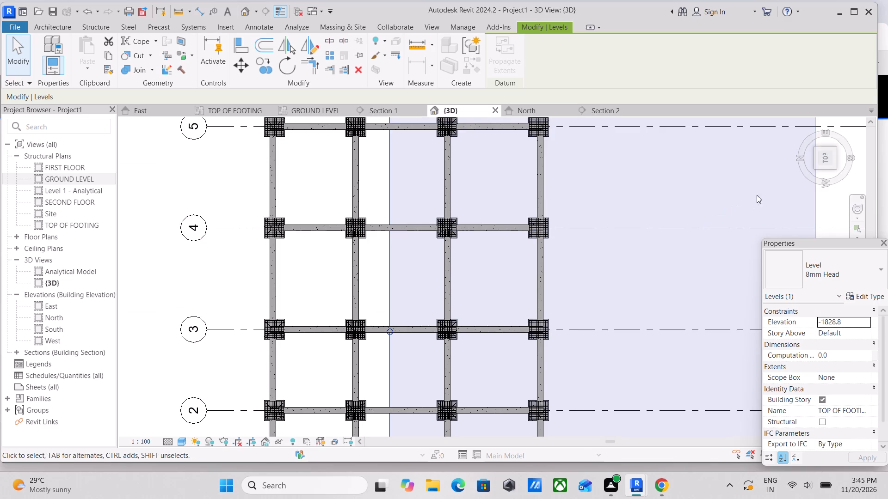
click(836, 169)
scroll(570, 346, up, 3)
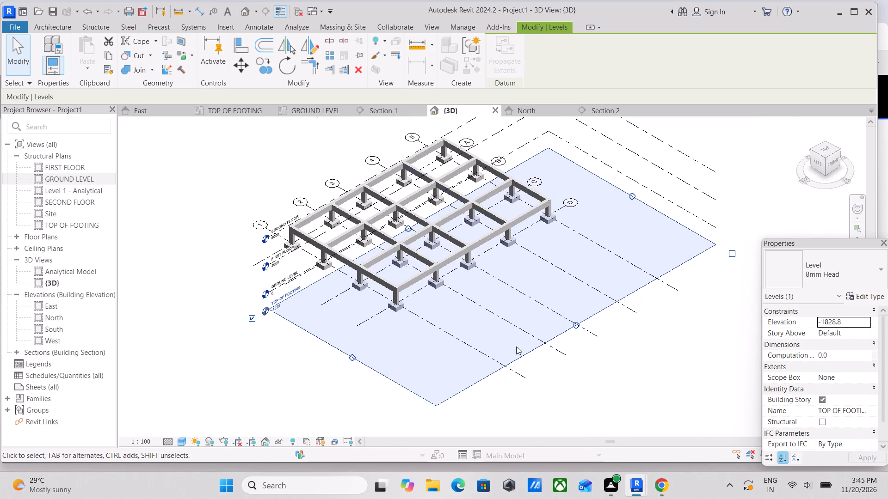
scroll(513, 345, up, 3)
scroll(450, 307, up, 3)
middle_drag(431, 256, 424, 382)
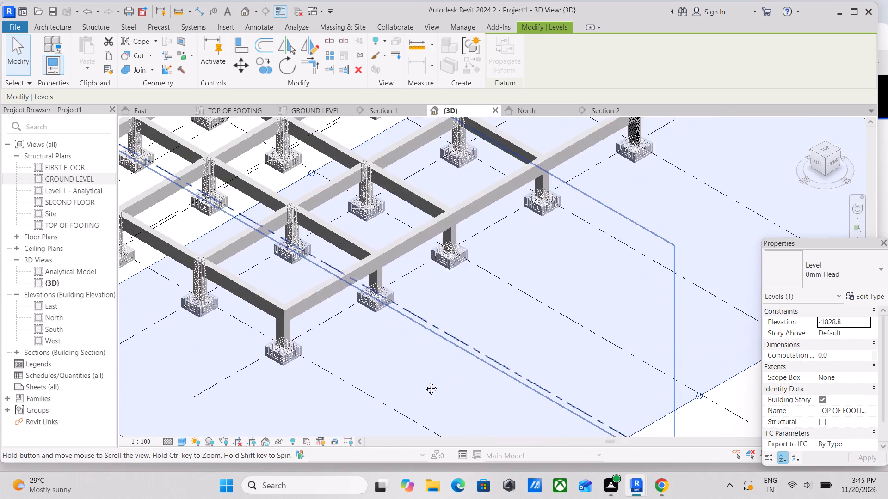
middle_drag(424, 382, 417, 415)
middle_drag(538, 243, 529, 264)
scroll(638, 204, up, 2)
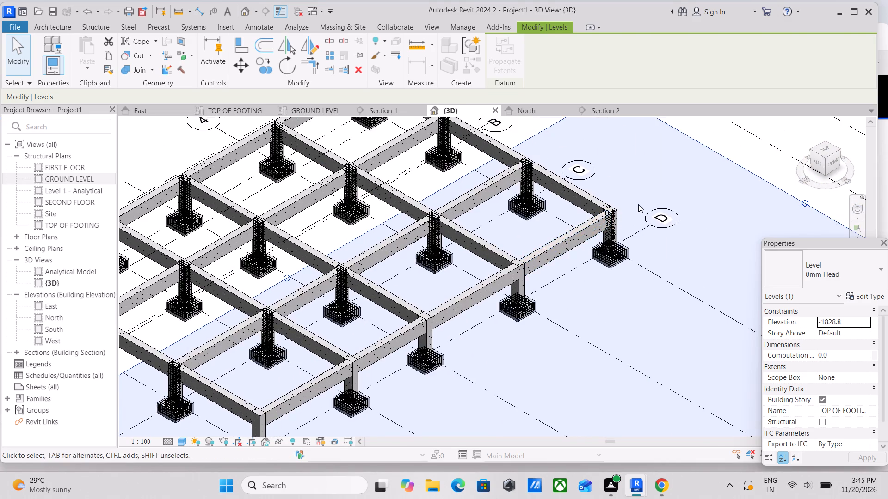
scroll(638, 204, up, 14)
scroll(594, 222, down, 6)
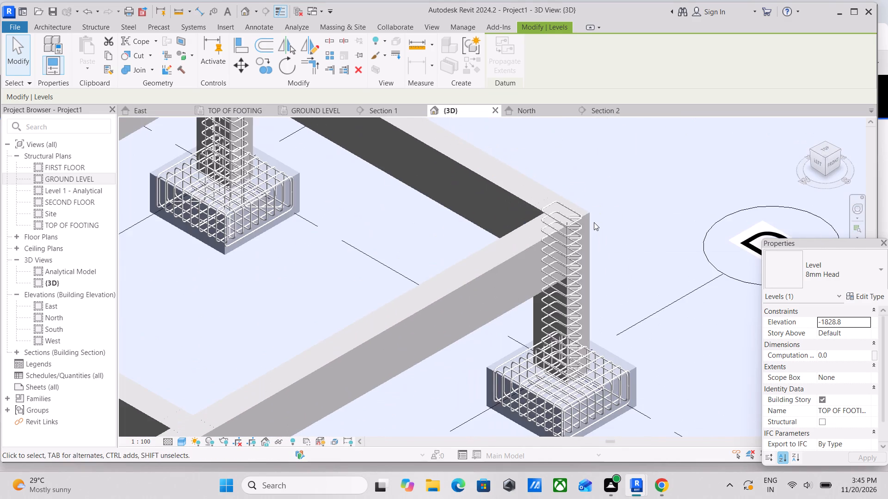
scroll(594, 222, down, 3)
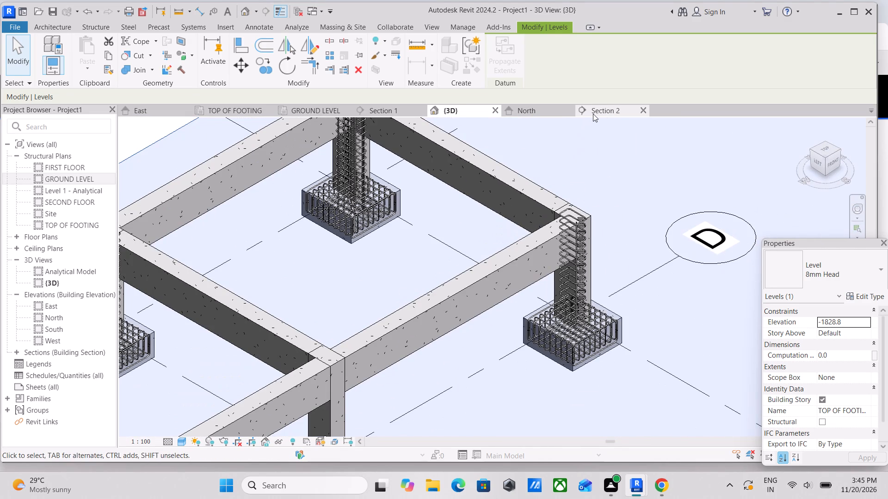
Open the column's 13M tie set for editing in the Section 2 view.
click(606, 110)
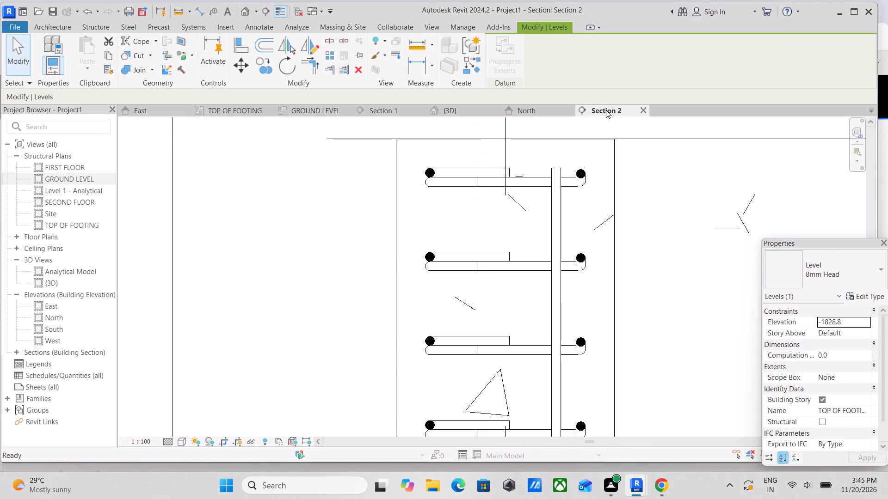
scroll(582, 192, down, 12)
scroll(562, 223, up, 2)
scroll(574, 185, up, 4)
double_click(567, 186)
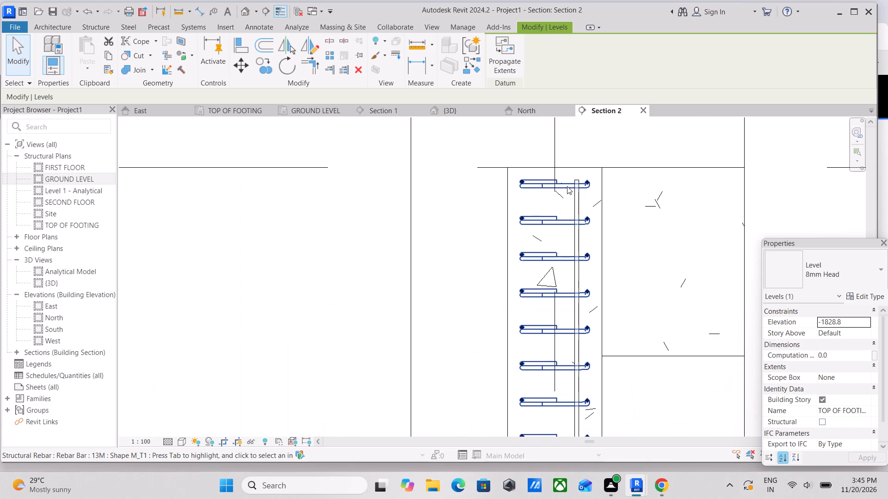
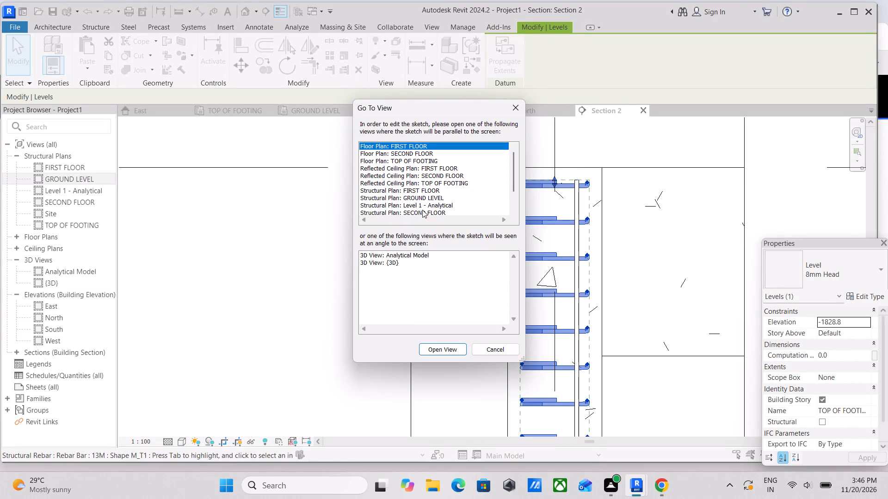
Open the GROUND LEVEL structural plan as the view for editing the column tie sketch.
click(435, 194)
click(436, 197)
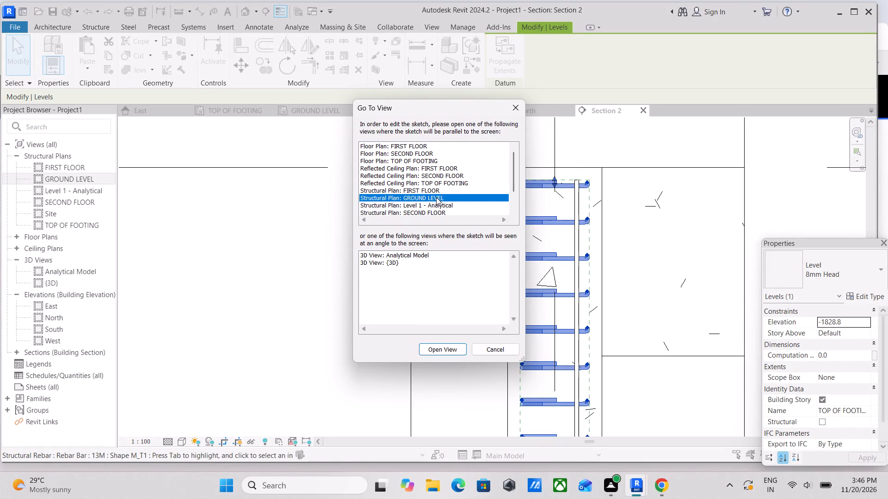
click(456, 345)
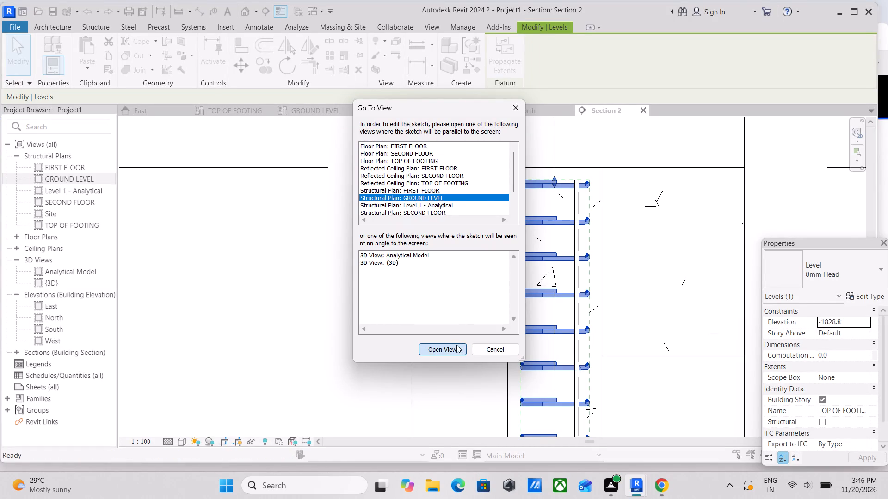
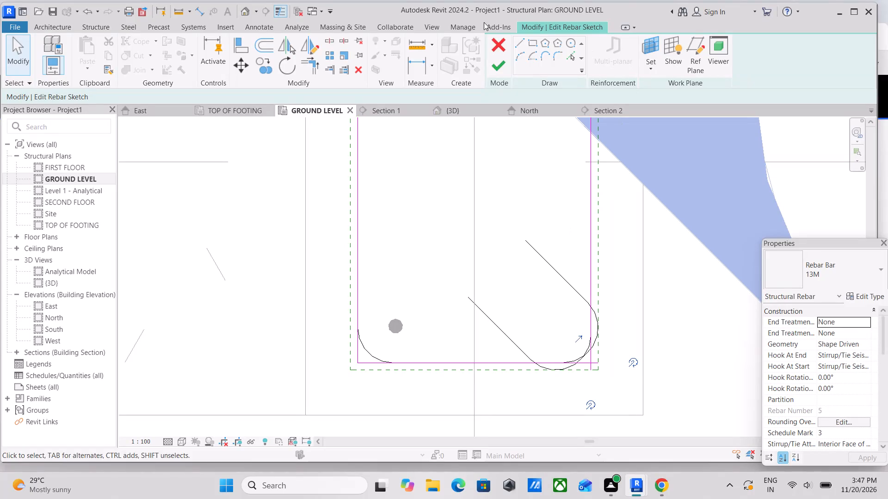
Finish the column tie's sketch edit.
click(496, 66)
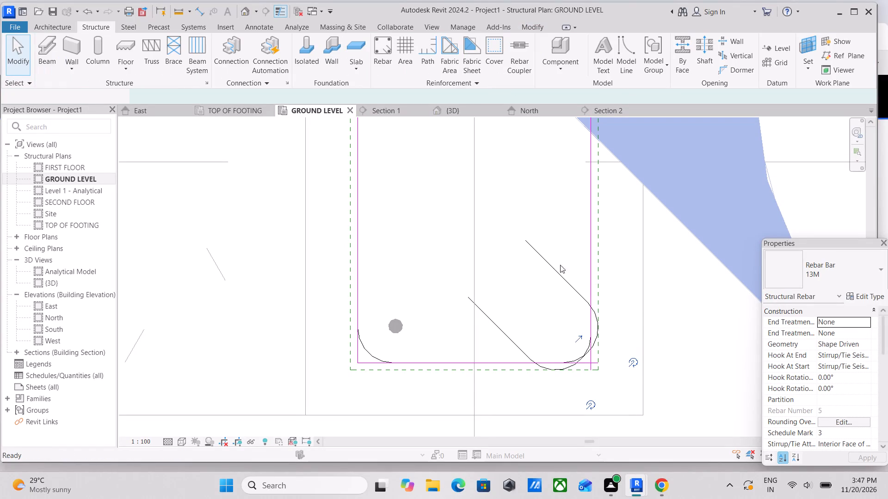
Open the sketch of the 13M vertical bar in the tie corner beside the hooked corner, using the North elevation.
scroll(541, 270, down, 3)
scroll(468, 233, down, 3)
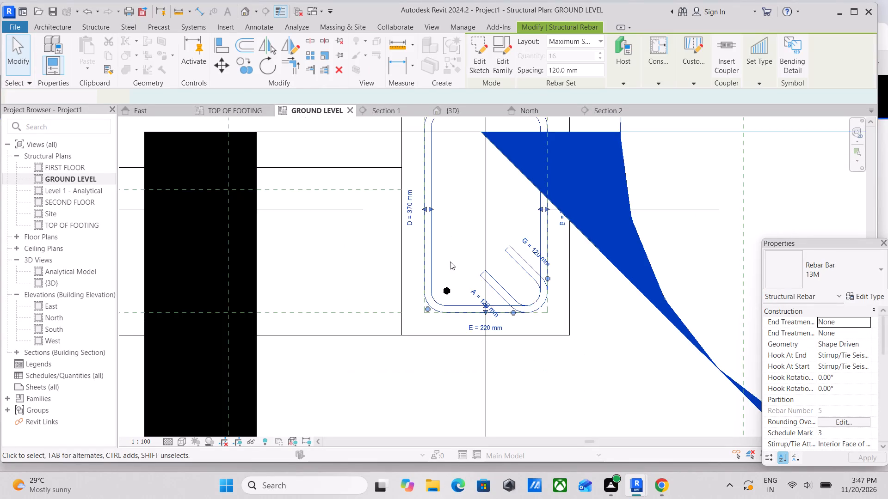
scroll(450, 251, down, 1)
middle_drag(450, 251, 443, 256)
scroll(462, 284, up, 2)
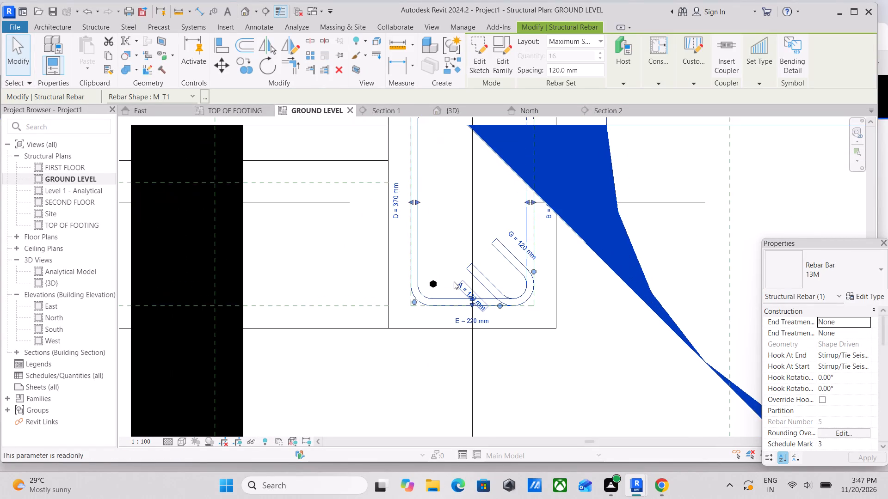
scroll(454, 281, up, 2)
click(428, 289)
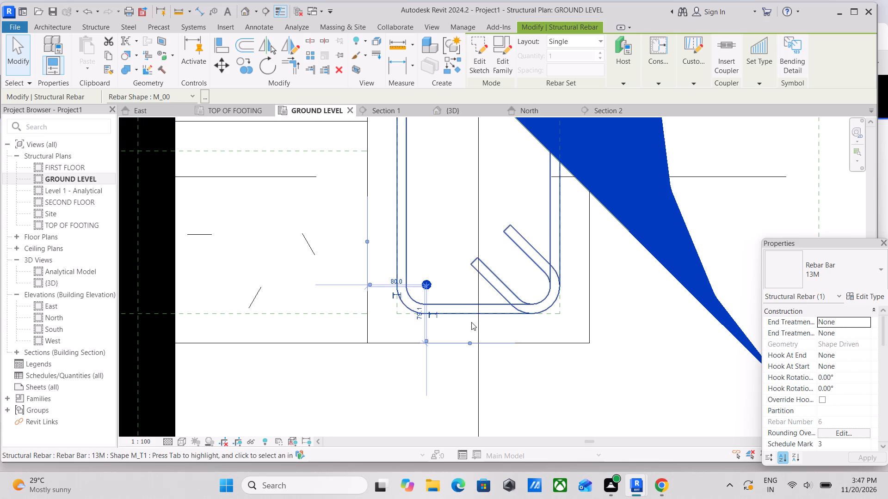
scroll(471, 322, up, 3)
scroll(459, 276, up, 1)
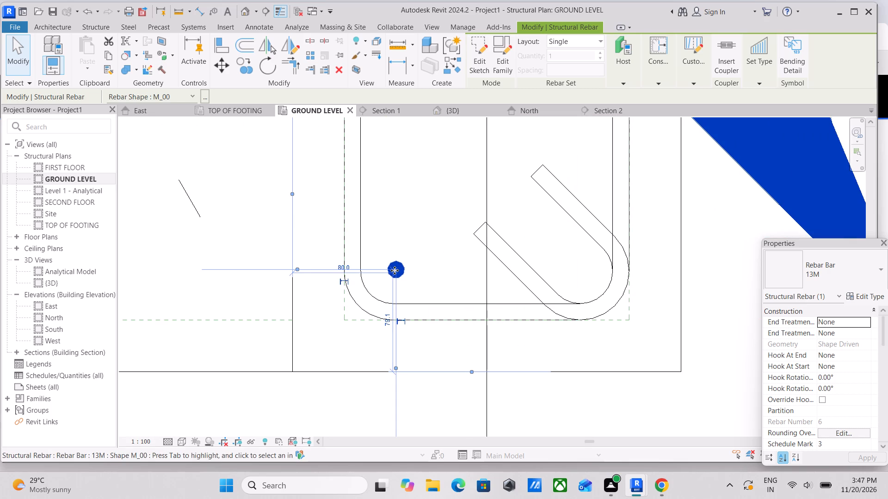
double_click(395, 271)
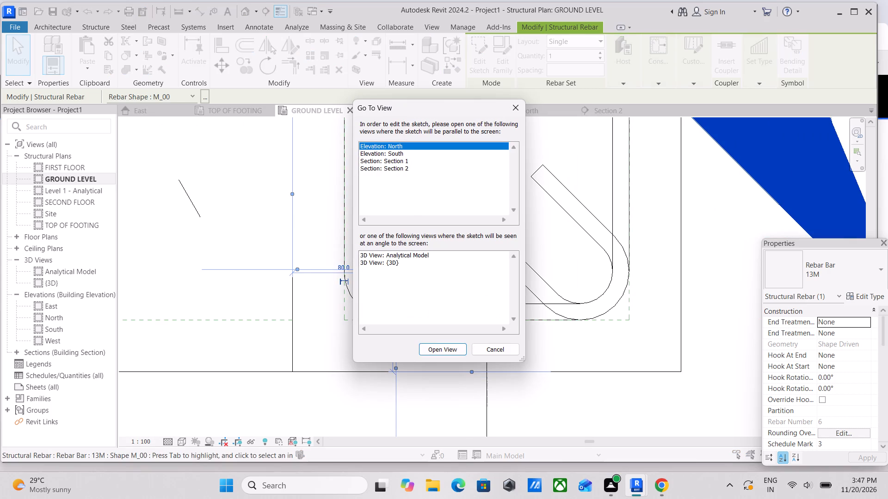
click(460, 350)
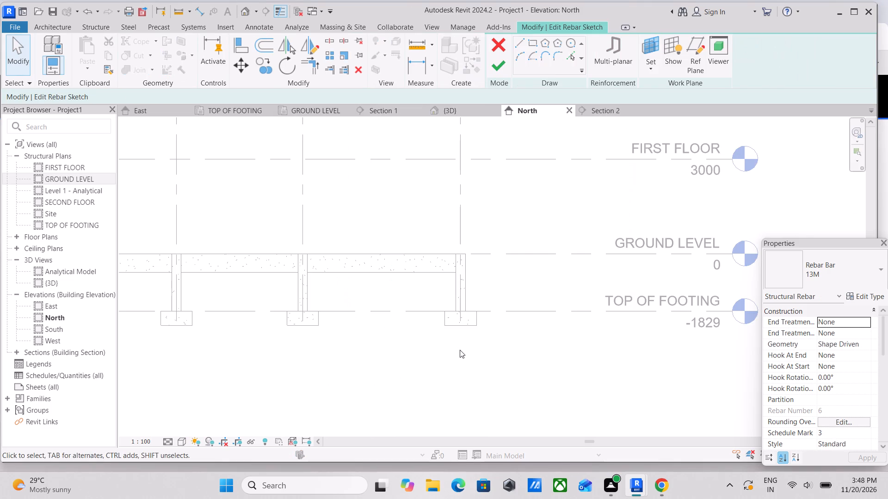
Sketch a horizontal line about 352 mm long inside the footing, ending directly below the vertical bar line.
scroll(489, 321, up, 4)
scroll(483, 312, down, 4)
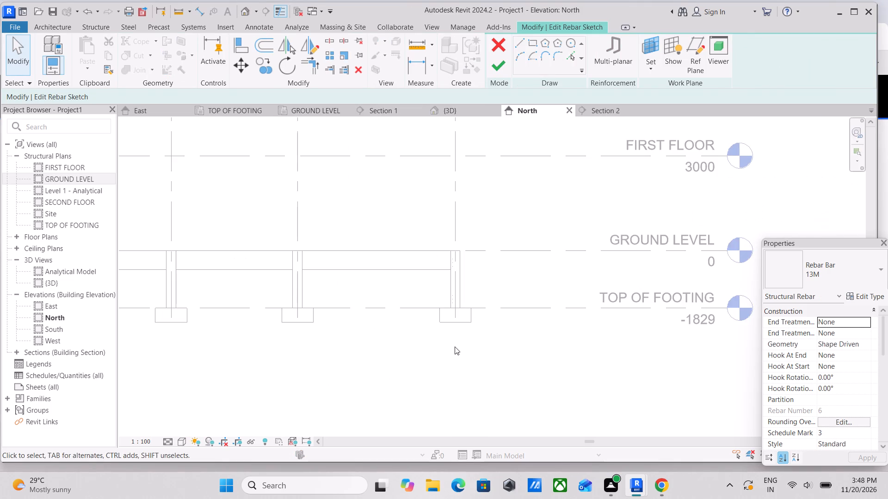
scroll(452, 352, down, 5)
middle_drag(307, 339, 532, 333)
scroll(357, 345, up, 6)
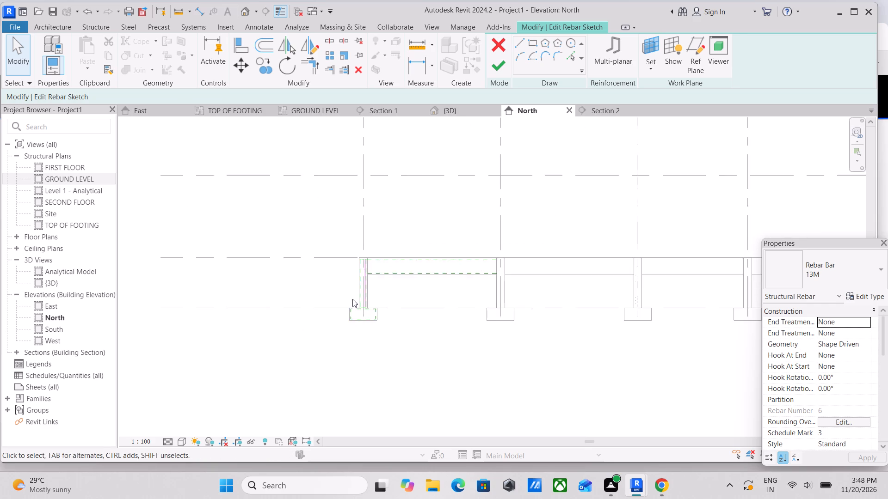
scroll(352, 299, up, 8)
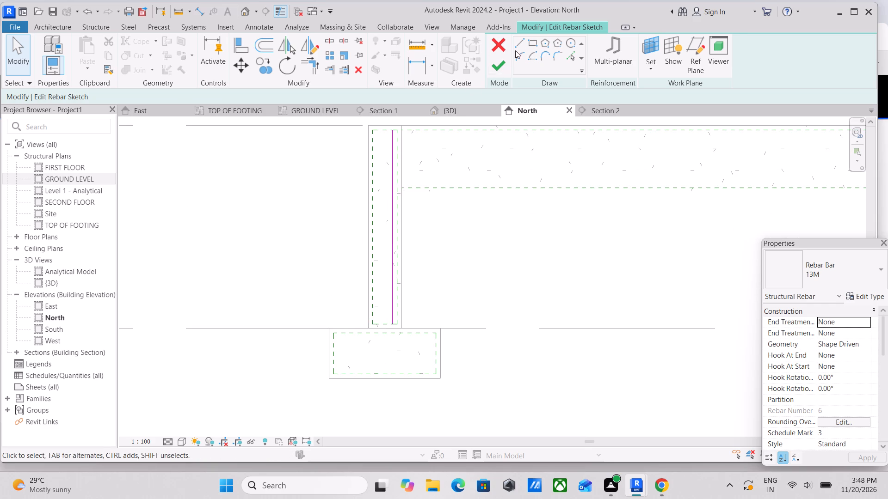
click(520, 41)
scroll(407, 347, up, 4)
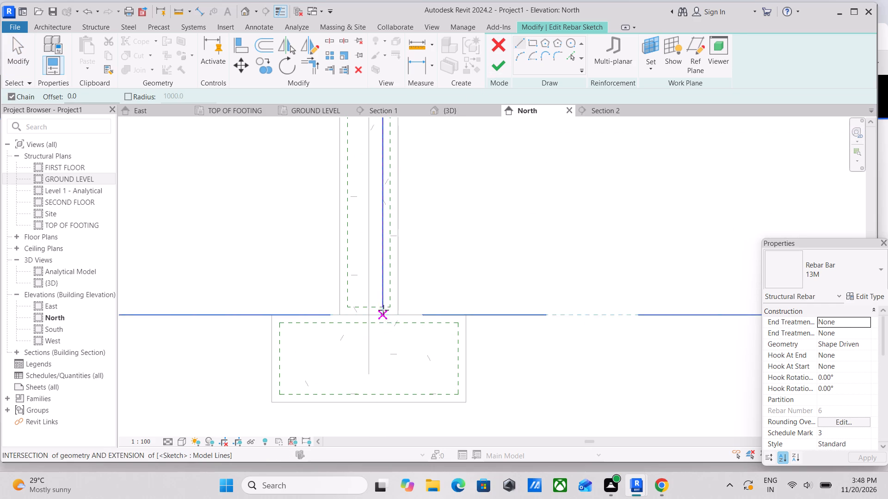
scroll(383, 309, up, 6)
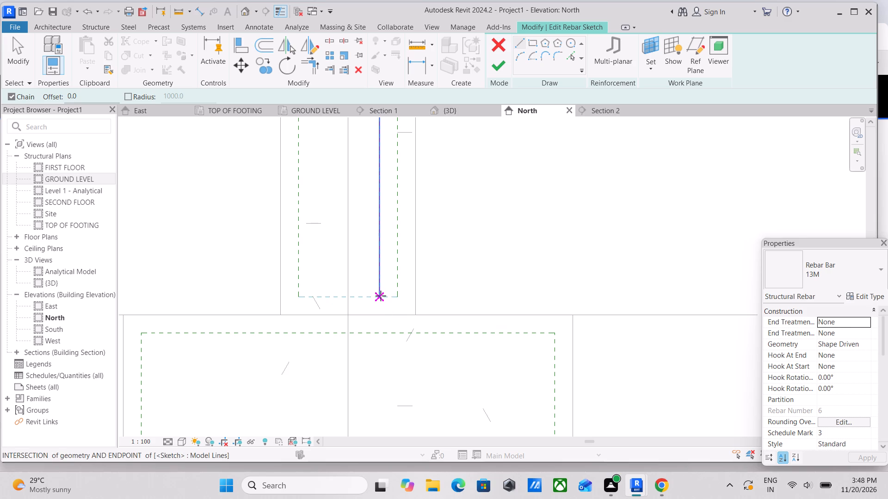
middle_drag(414, 391, 437, 274)
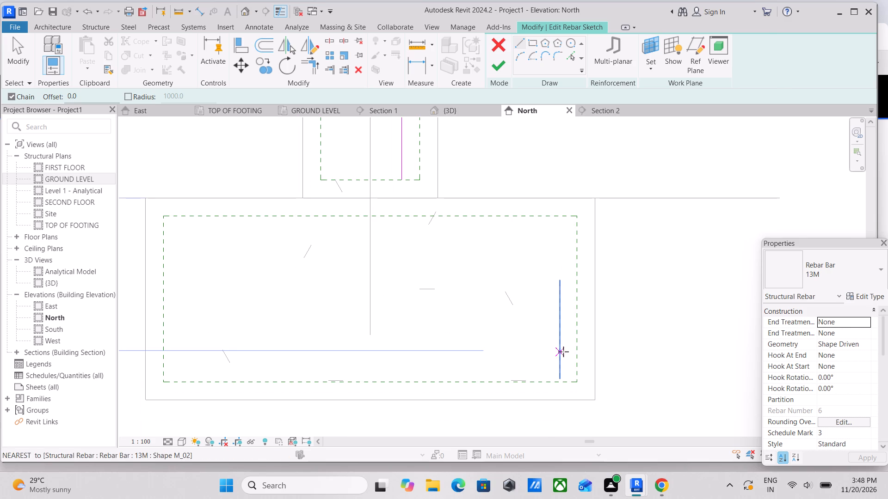
click(561, 352)
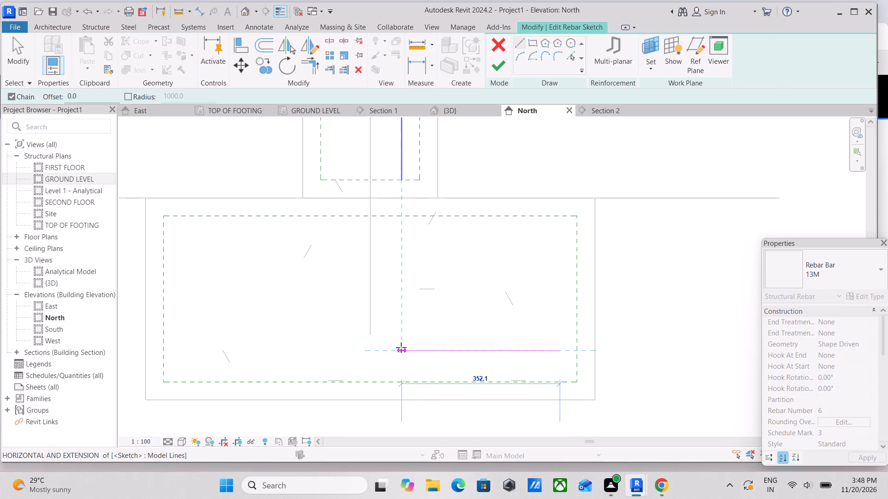
click(401, 347)
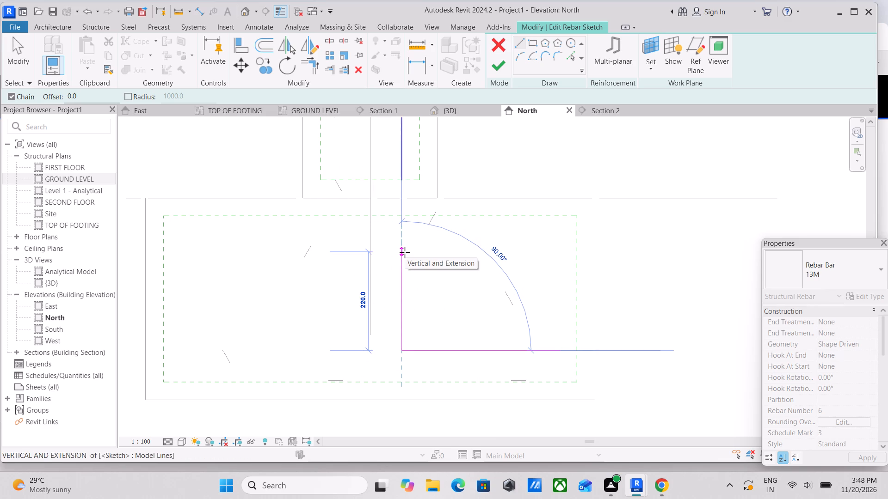
Trim/extend the vertical bar line to a corner with the horizontal footing line and finish the rebar sketch.
key(Escape)
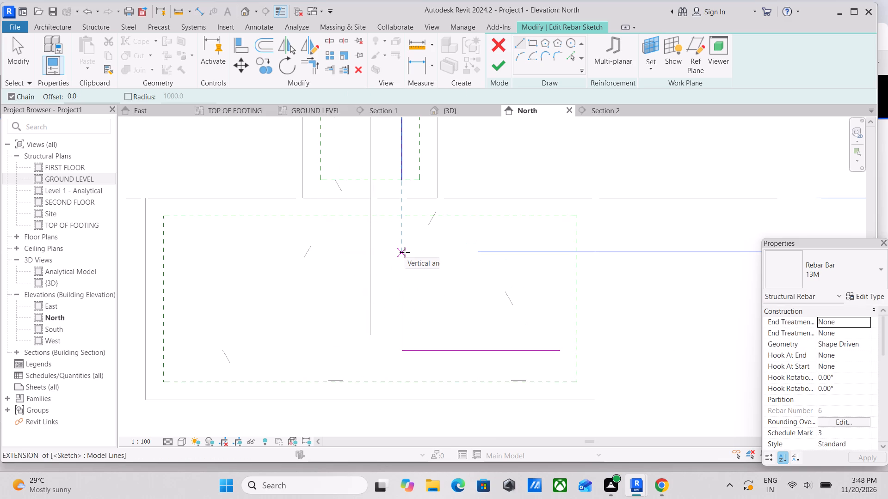
text(TR)
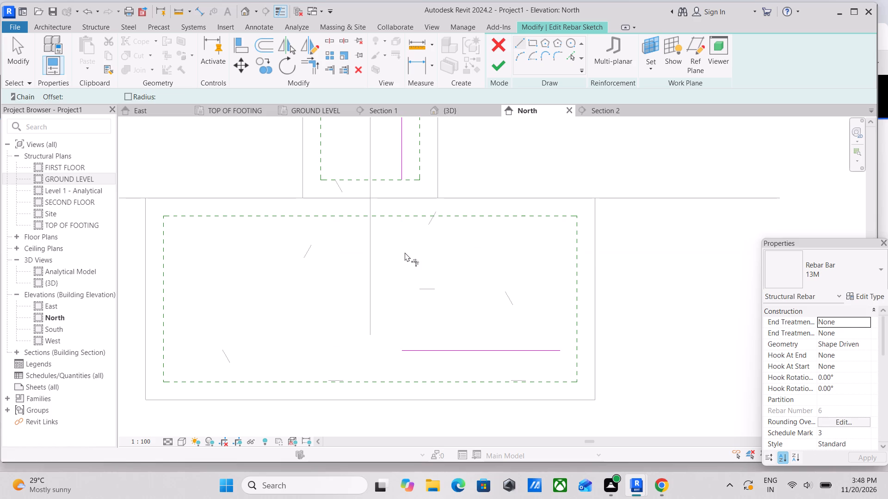
click(399, 152)
click(409, 350)
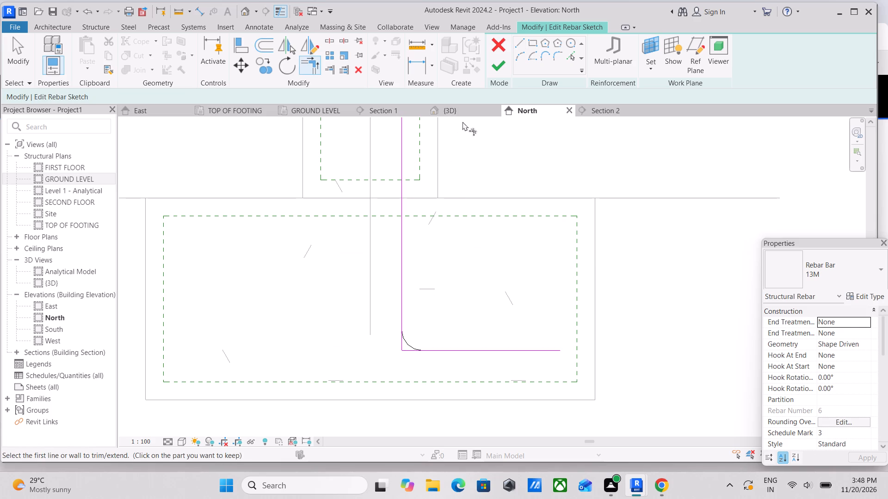
click(500, 60)
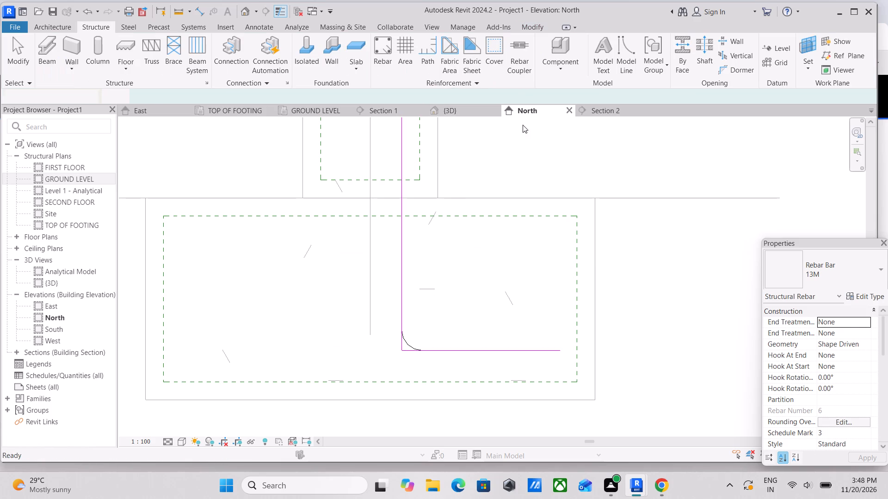
Set the North elevation to Fine detail level and Wireframe visual style.
scroll(509, 268, down, 3)
scroll(438, 249, down, 2)
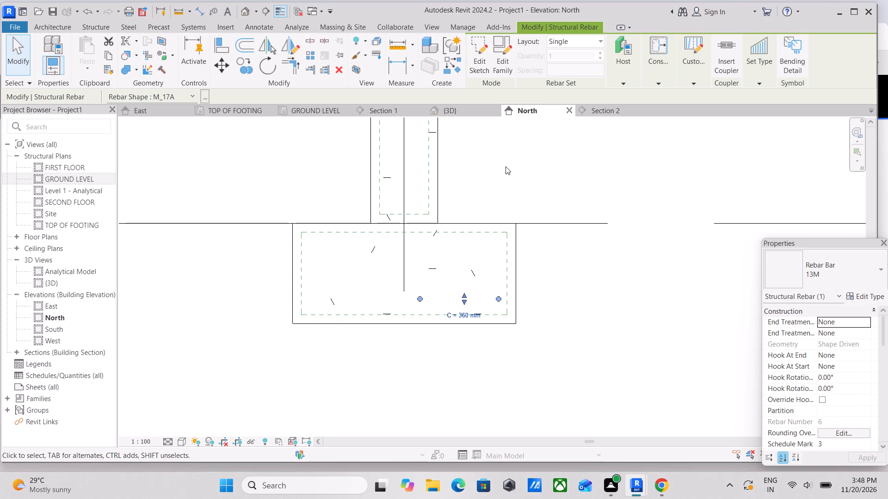
scroll(506, 166, up, 2)
scroll(502, 170, down, 2)
middle_drag(502, 170, 526, 294)
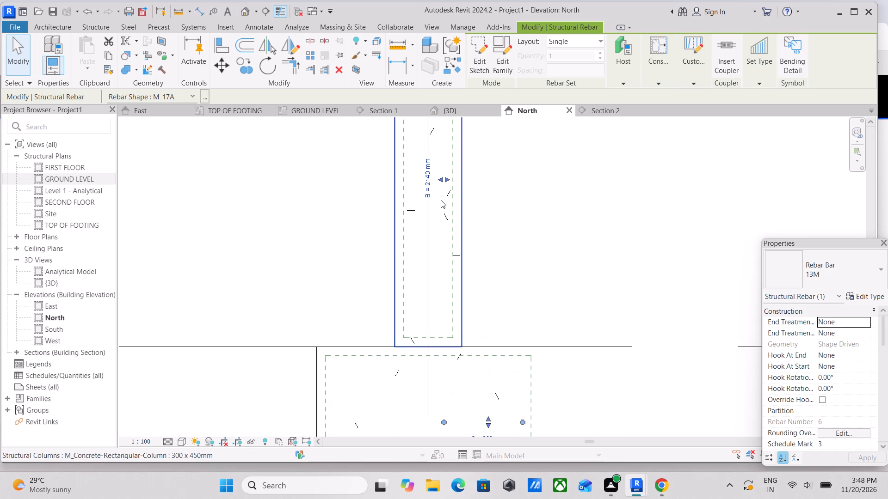
scroll(435, 207, down, 1)
click(163, 441)
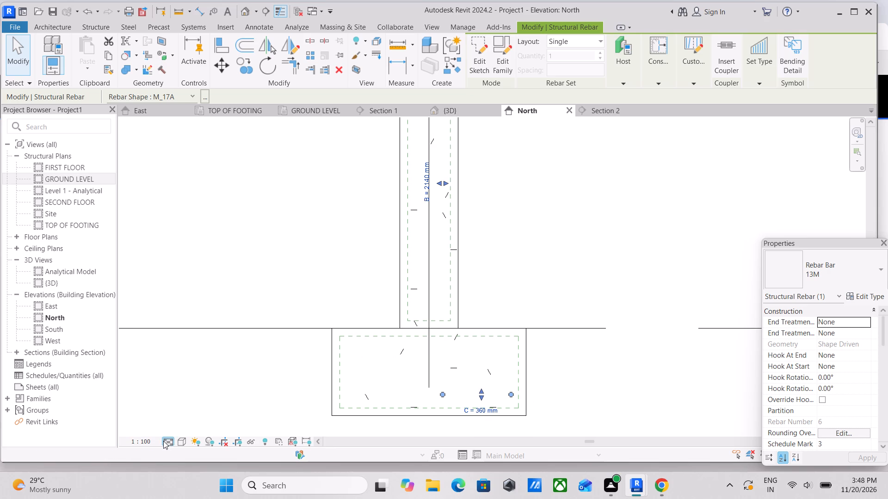
click(166, 431)
click(181, 443)
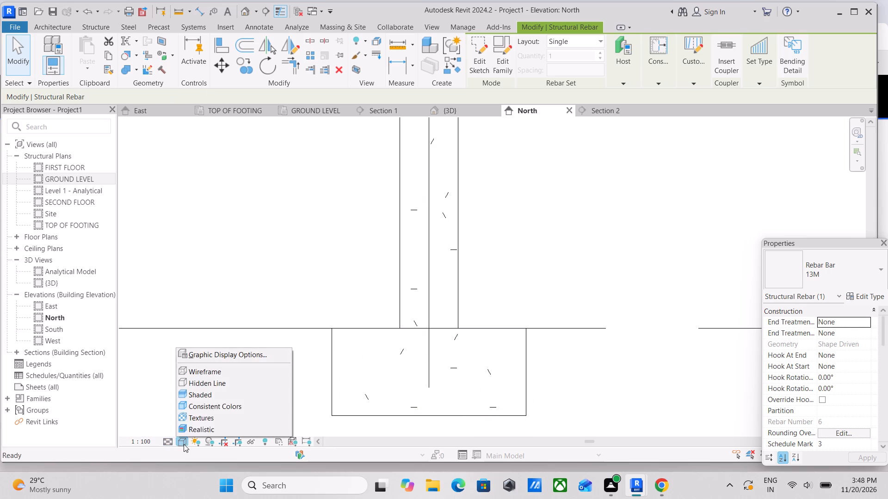
click(197, 366)
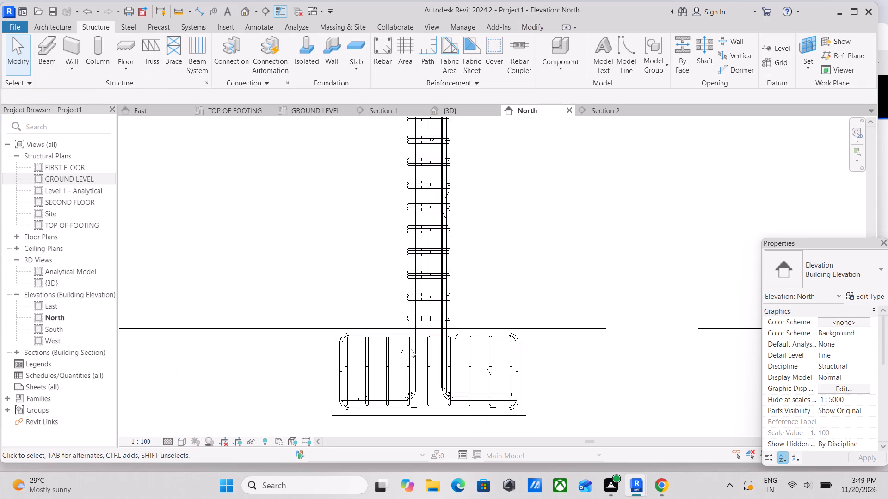
Select the bent 13M vertical bar of the corner column on grid D in the 3D view, seen from the top.
scroll(576, 286, down, 1)
middle_drag(576, 286, 578, 316)
scroll(579, 317, down, 3)
middle_drag(579, 317, 589, 359)
scroll(589, 359, up, 1)
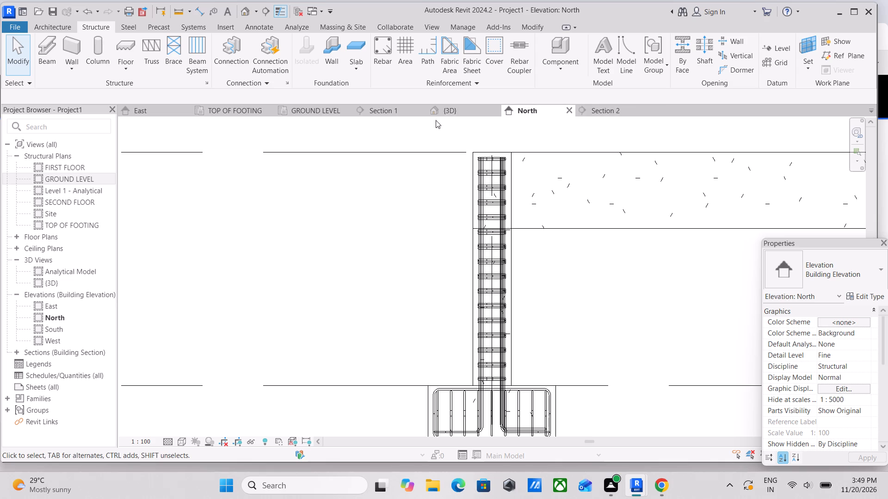
click(443, 105)
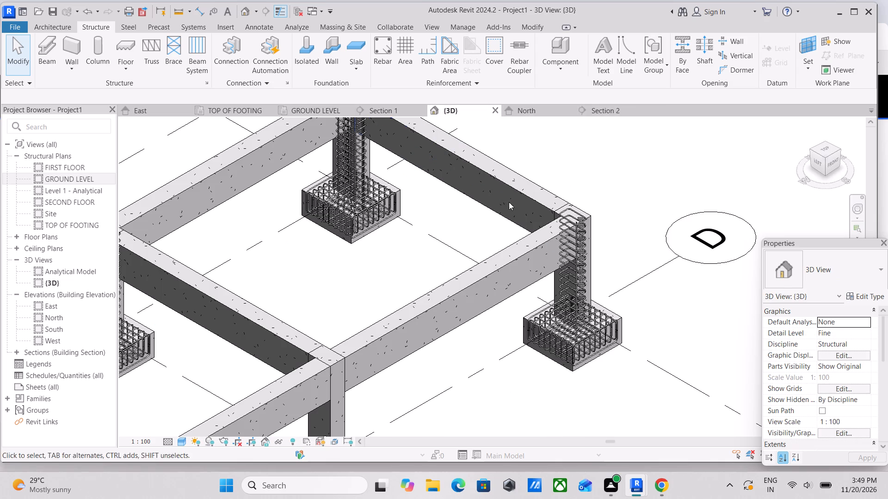
scroll(604, 264, up, 2)
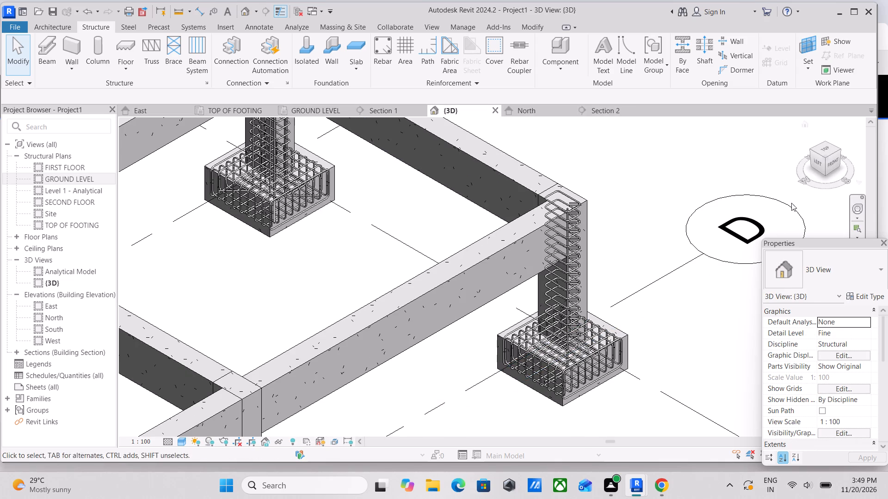
click(825, 148)
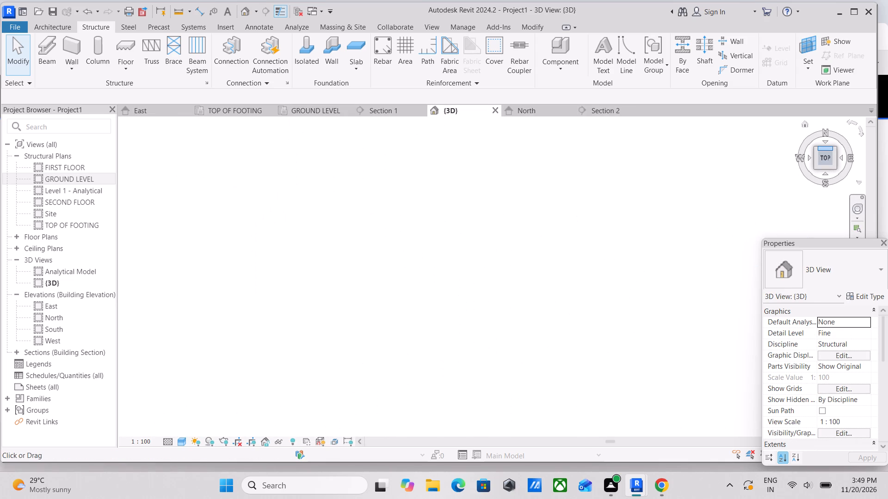
scroll(617, 231, up, 1)
middle_drag(612, 223, 612, 183)
scroll(555, 266, up, 8)
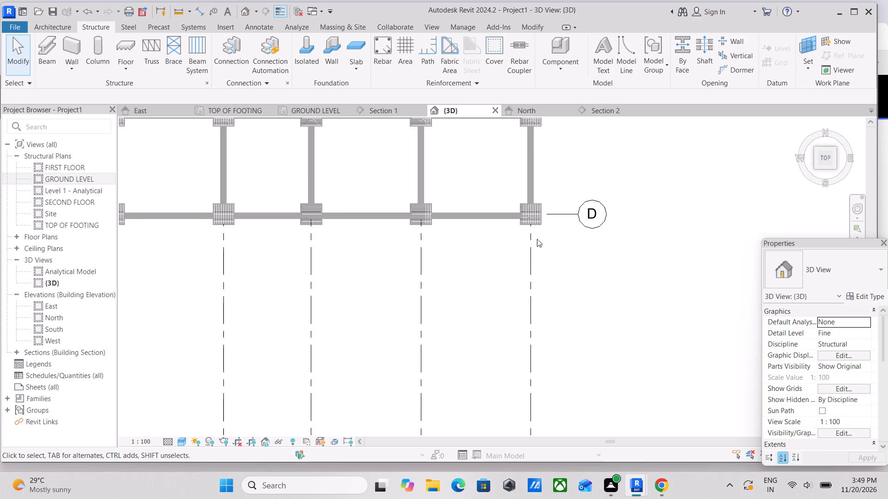
scroll(522, 222, up, 18)
scroll(569, 204, up, 2)
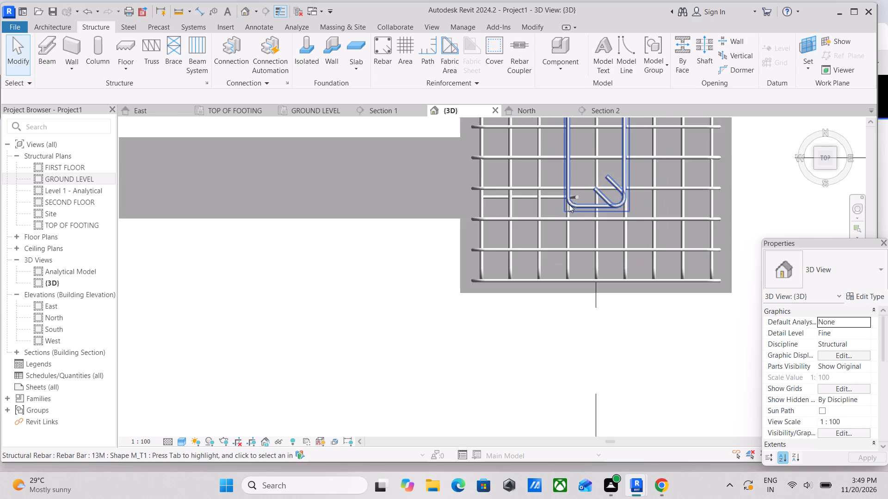
scroll(569, 204, up, 1)
click(584, 191)
scroll(583, 193, up, 3)
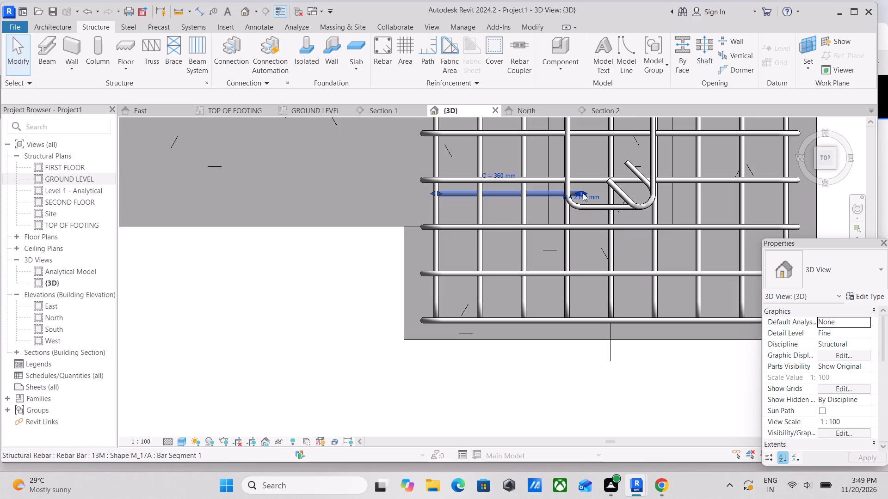
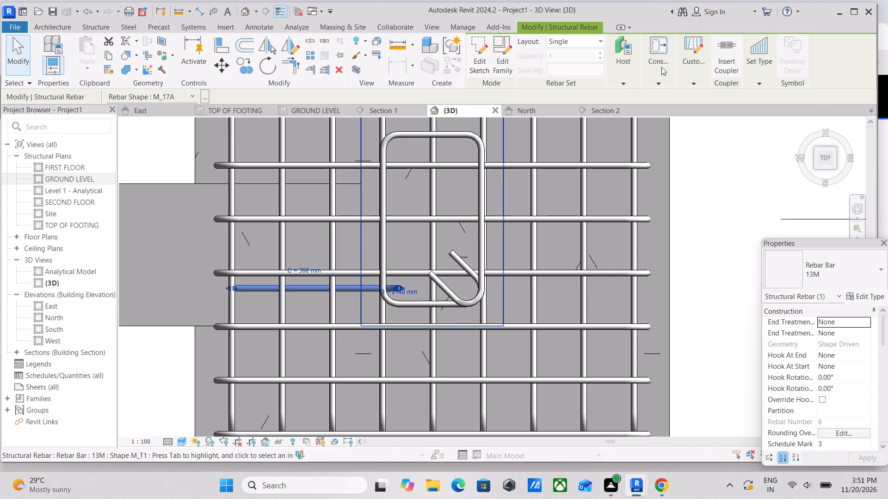
Rotate a copy of the bent 13M bar about 35° around its vertical leg, aiming its foot diagonally across the footing mesh.
scroll(516, 201, up, 4)
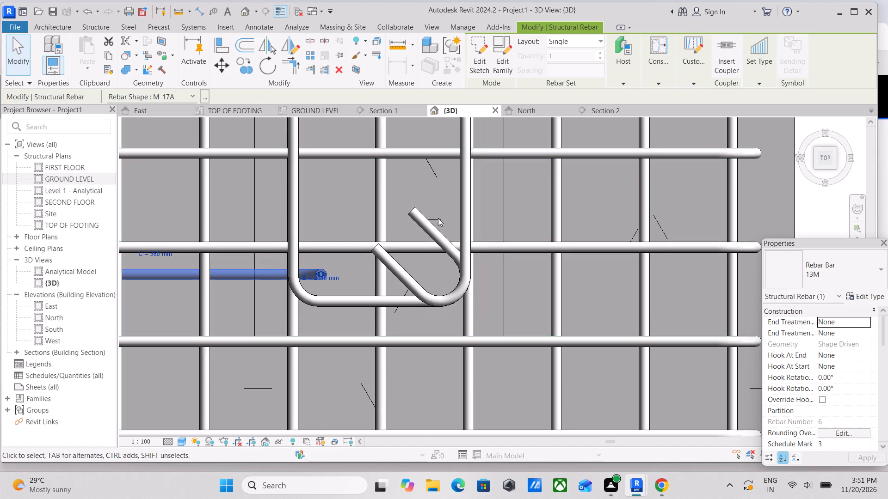
middle_drag(411, 196, 594, 250)
middle_drag(535, 230, 568, 212)
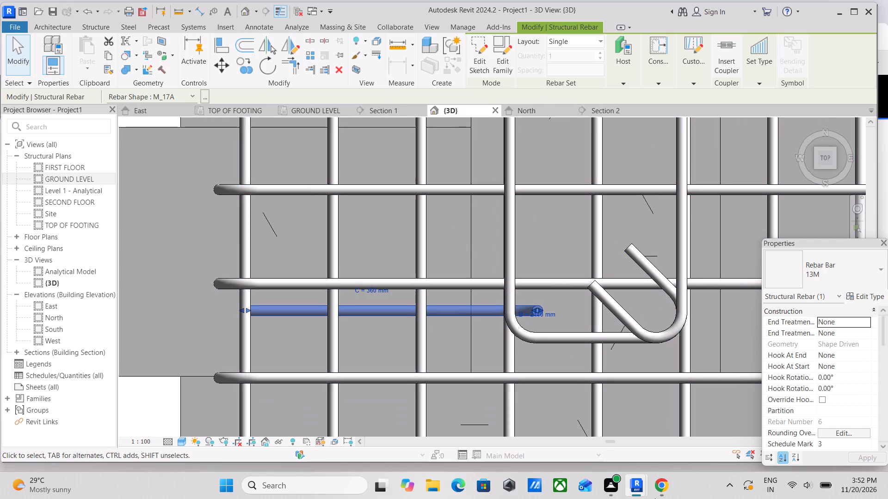
click(582, 38)
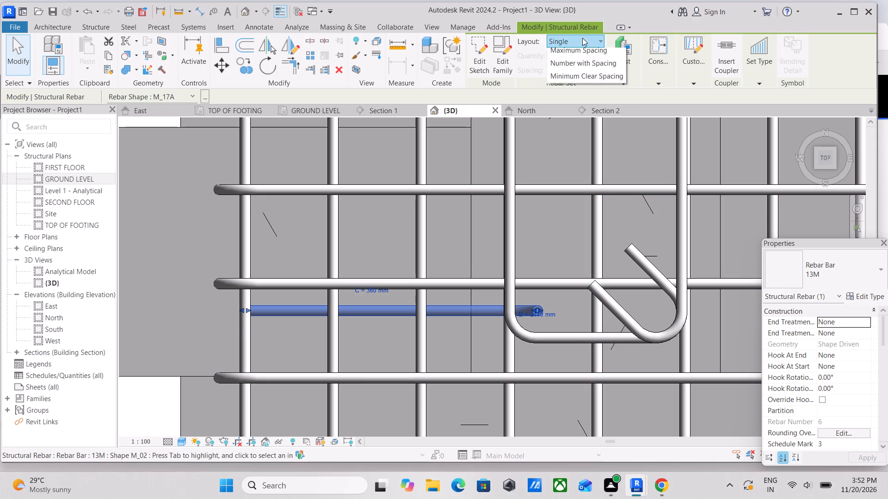
click(582, 38)
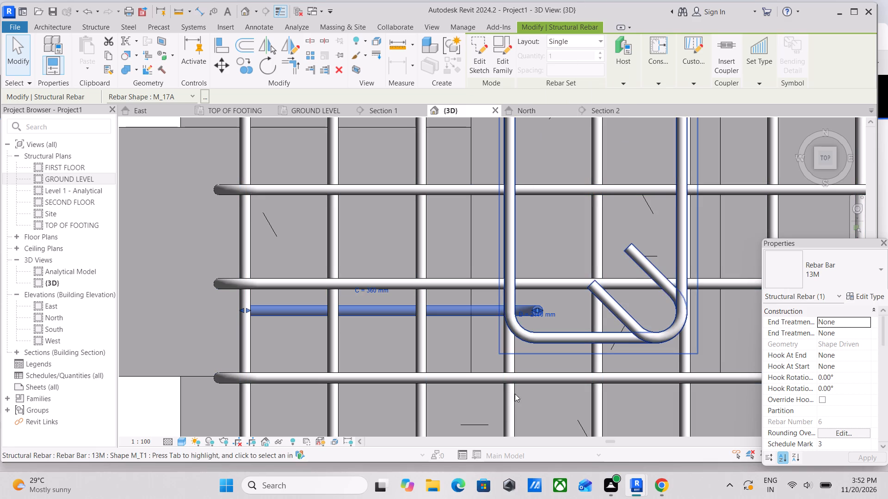
click(266, 61)
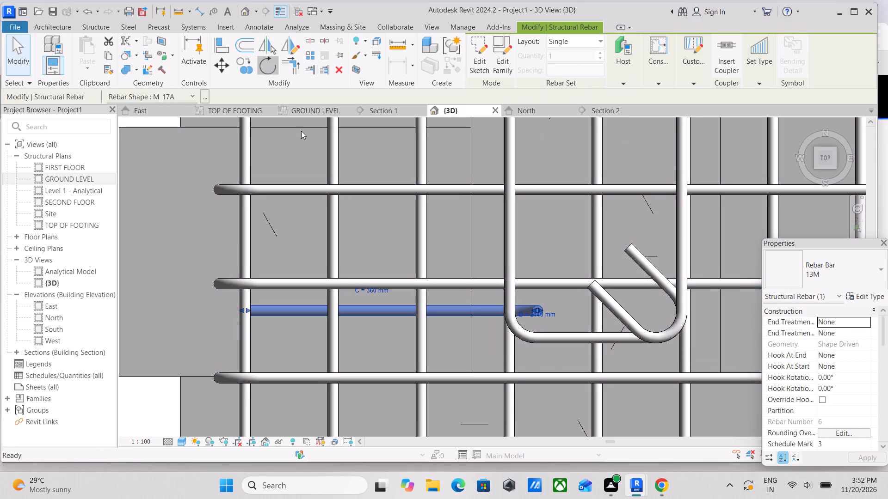
scroll(549, 315, up, 2)
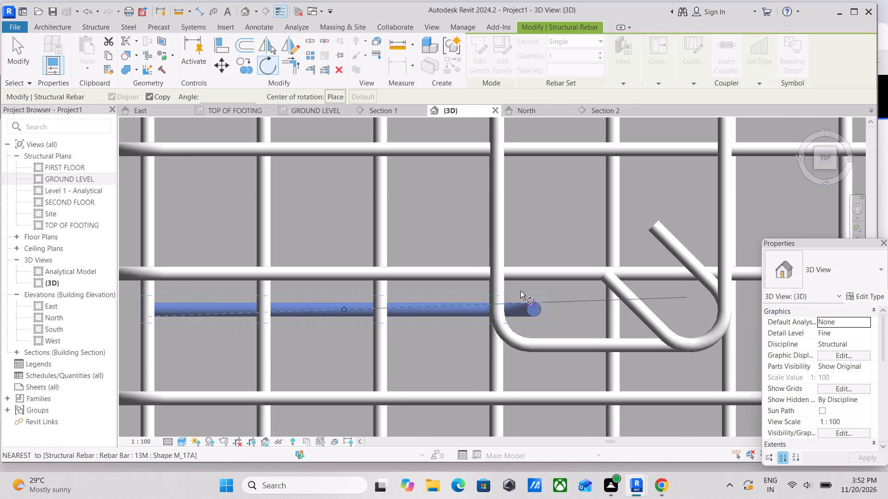
click(332, 99)
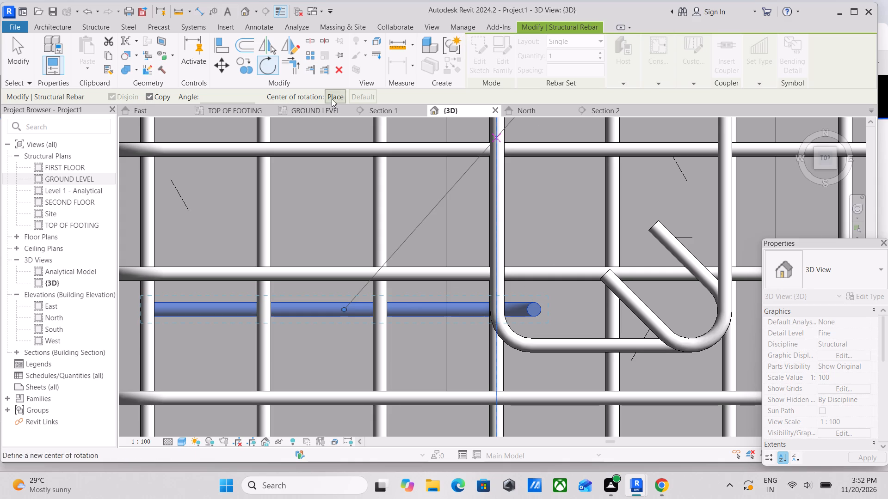
click(532, 311)
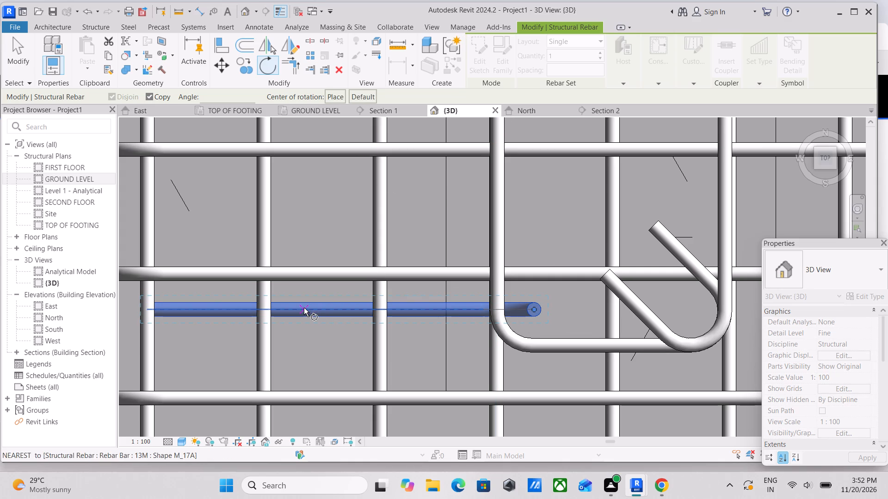
click(315, 309)
middle_drag(334, 365, 336, 257)
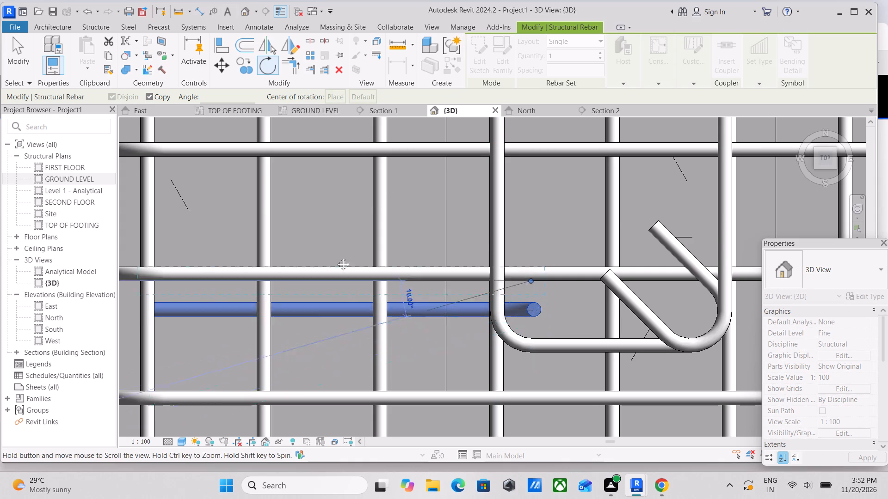
middle_drag(336, 257, 347, 212)
scroll(356, 263, down, 1)
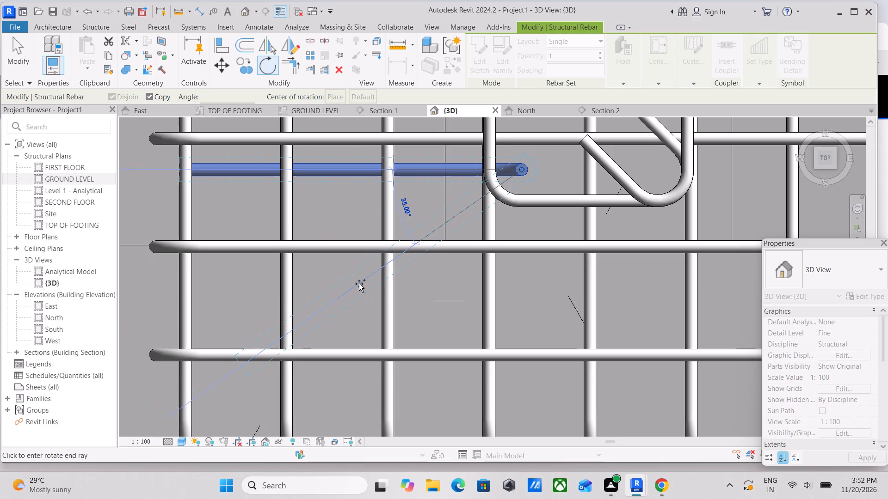
click(359, 284)
scroll(359, 284, down, 1)
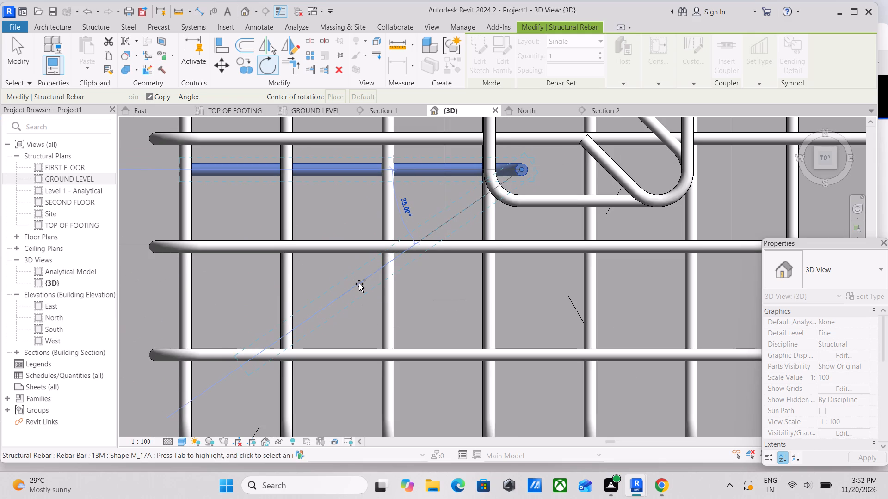
scroll(359, 284, down, 2)
scroll(415, 215, up, 2)
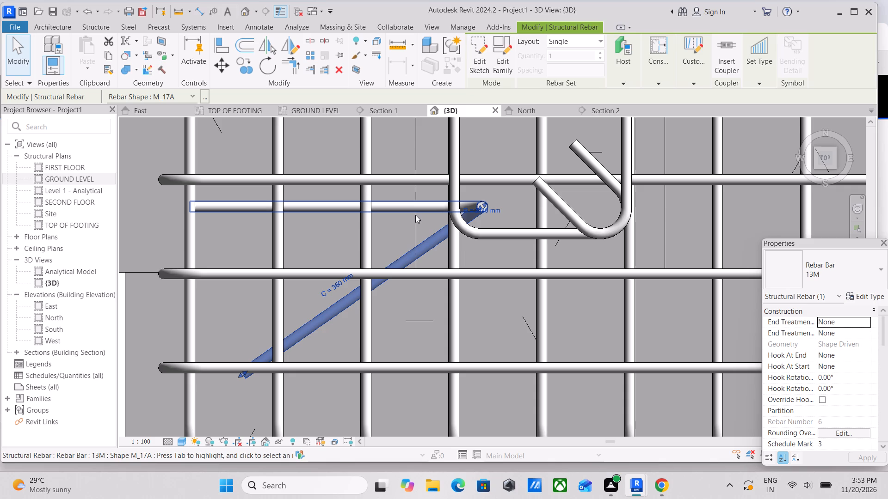
Move the original unrotated 13M bar north along the column tie's long west side, from its corner to slightly past mid-length.
scroll(296, 239, down, 2)
middle_drag(296, 239, 303, 243)
middle_drag(303, 243, 370, 295)
scroll(433, 276, up, 1)
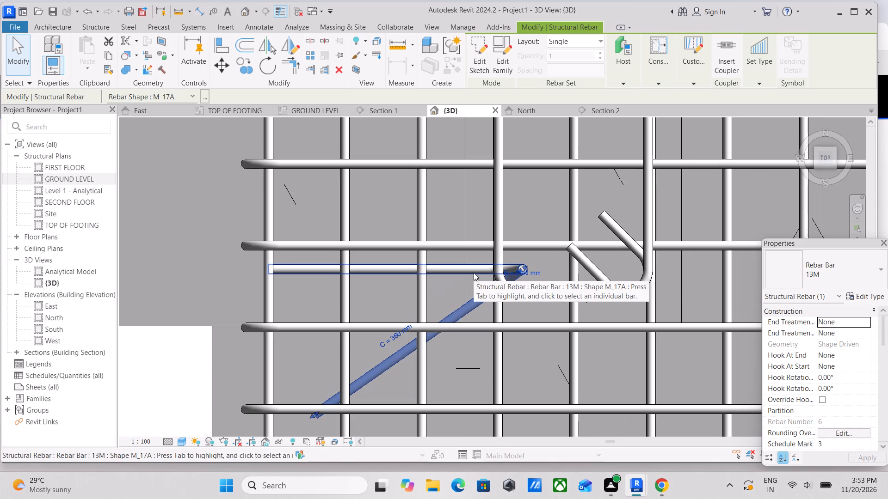
click(474, 271)
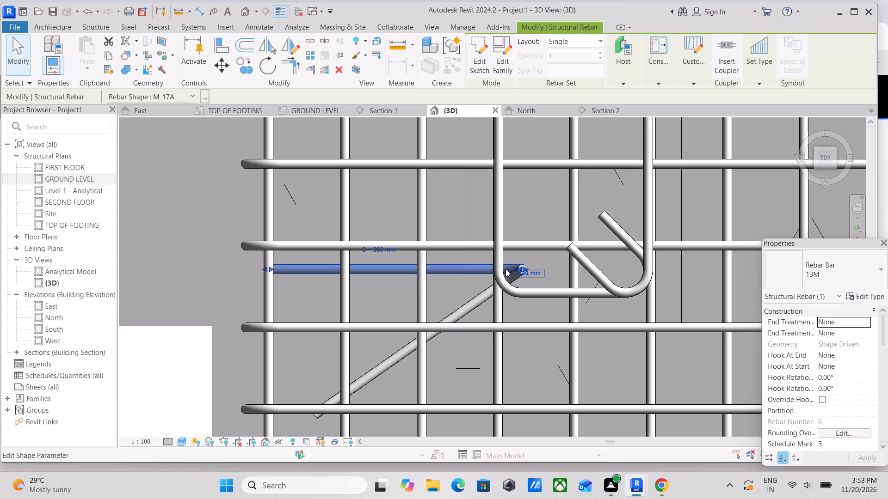
key(Up)
key(Up)
key(Up)
key(Up)
key(Up)
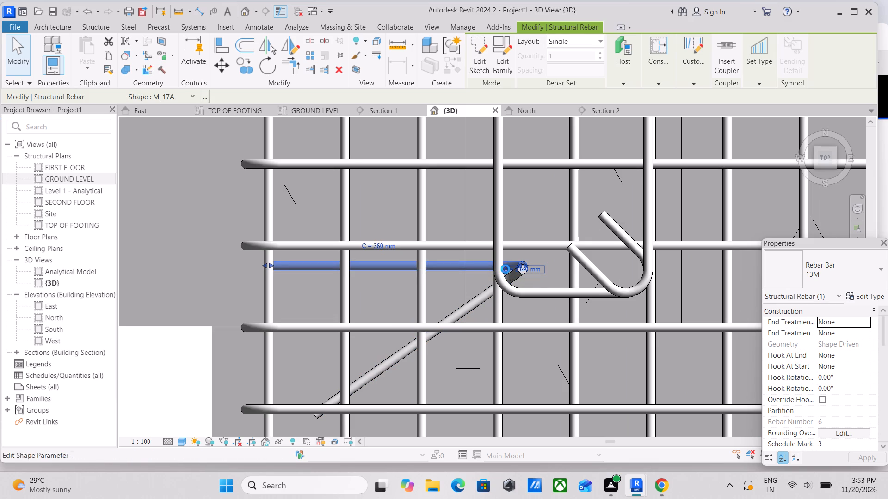
key(Up)
key(Up)
key(Up)
key(Up)
key(Up)
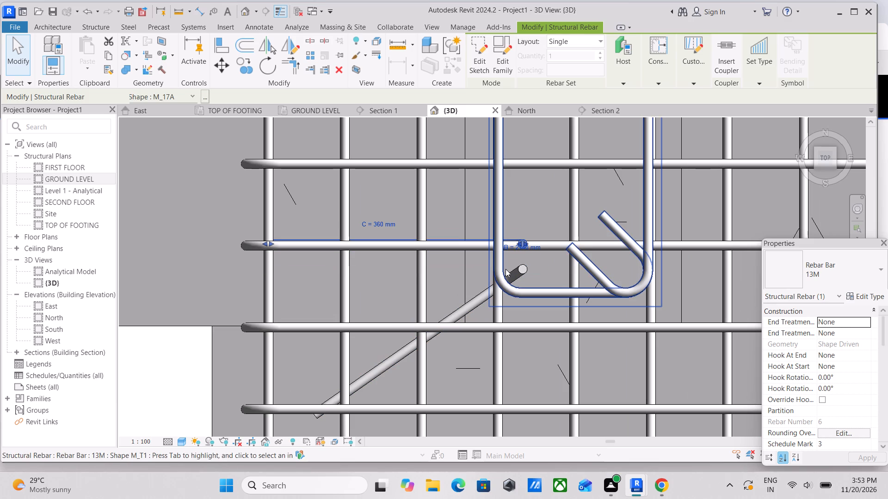
key(Up)
key(Up)
key(Up)
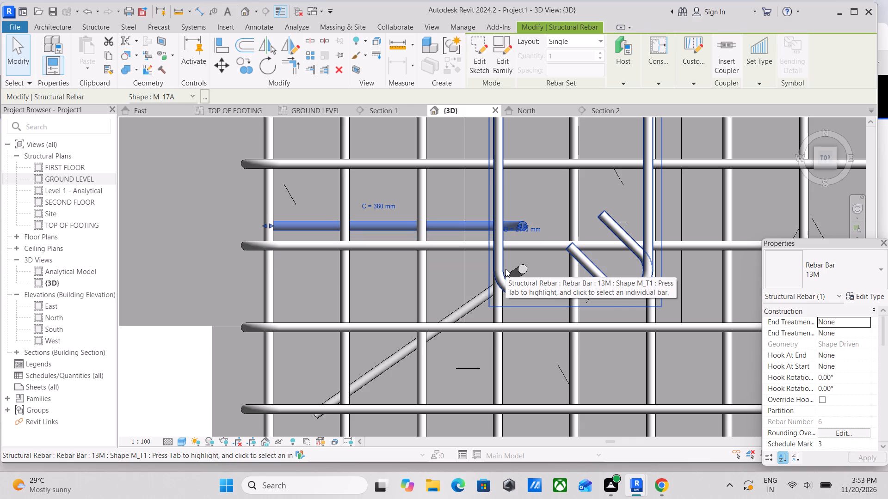
key(Up)
key(Up)
key(Up)
key(Up)
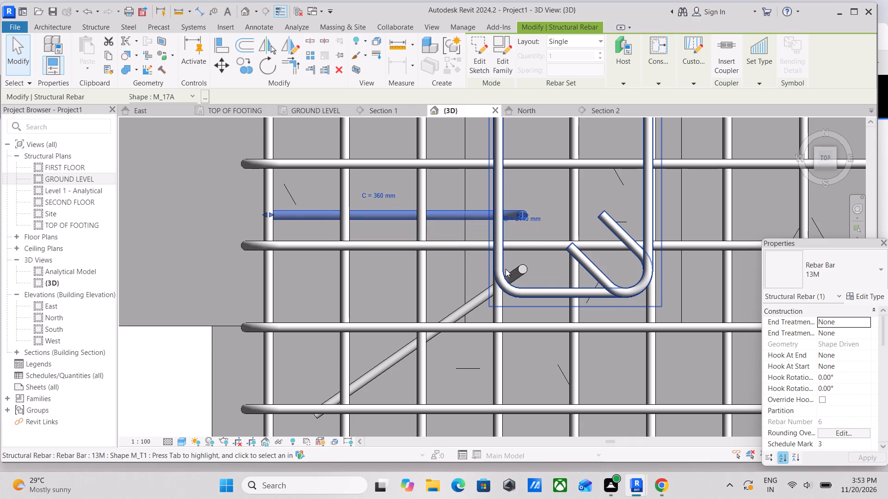
key(Up)
key(Up)
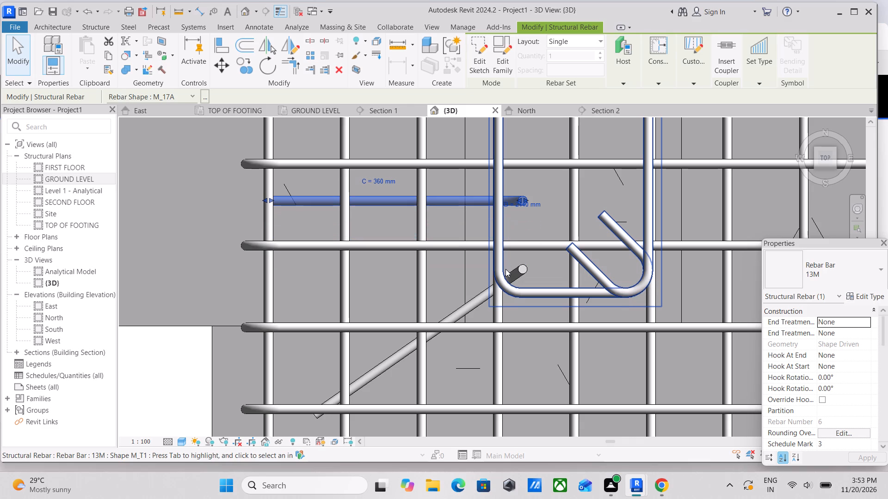
key(Up)
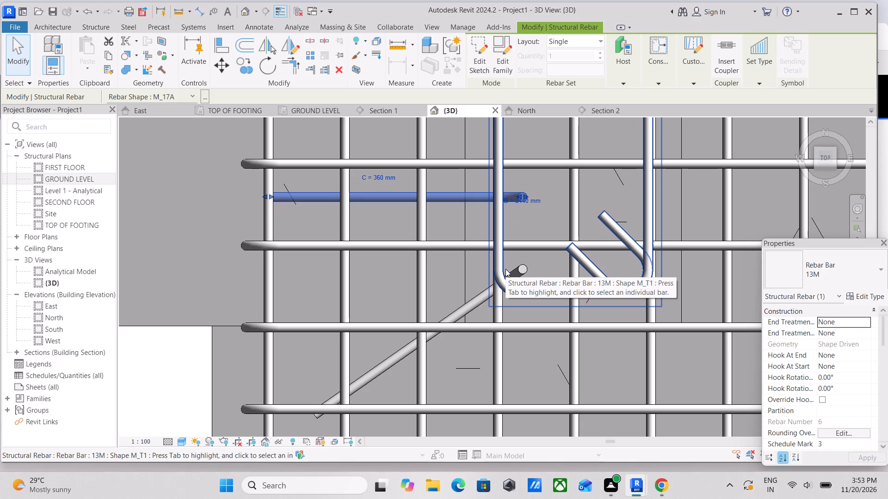
key(Up)
key(Up)
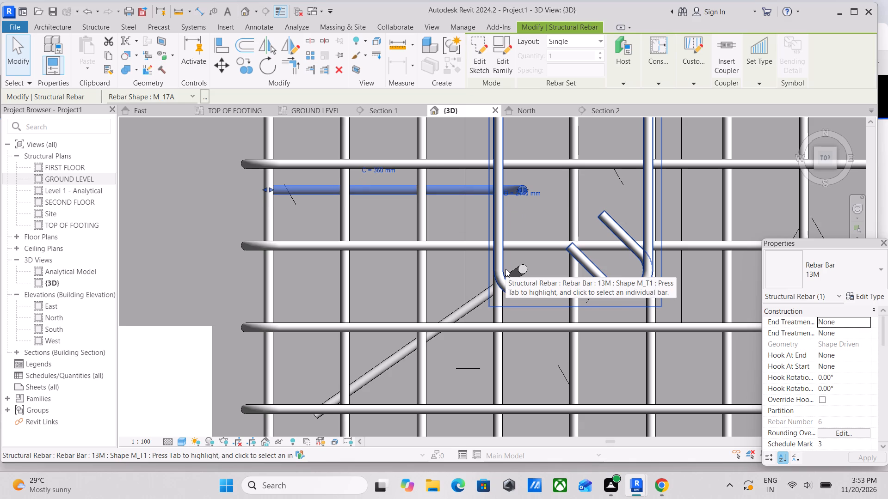
key(Up)
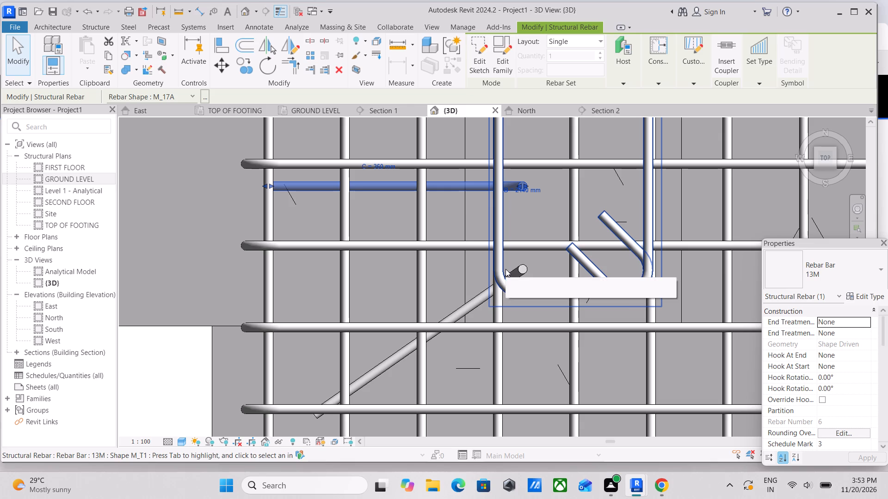
key(Up)
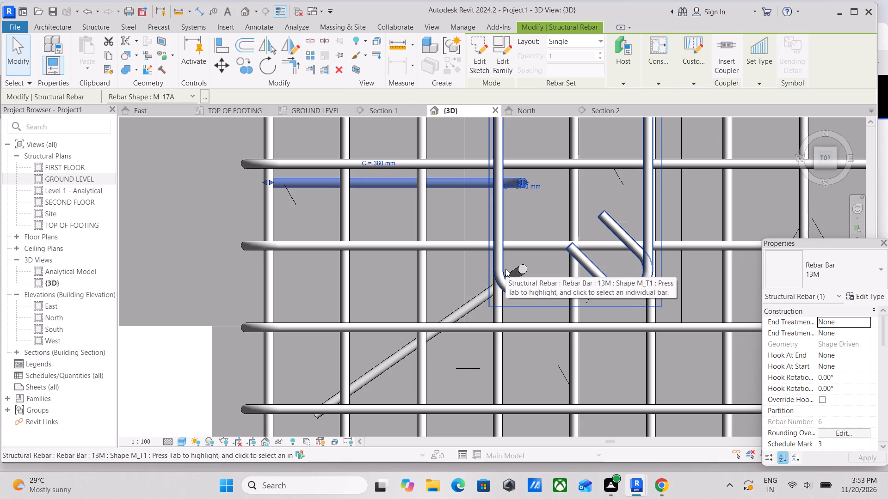
key(Up)
key(Up)
key(Up)
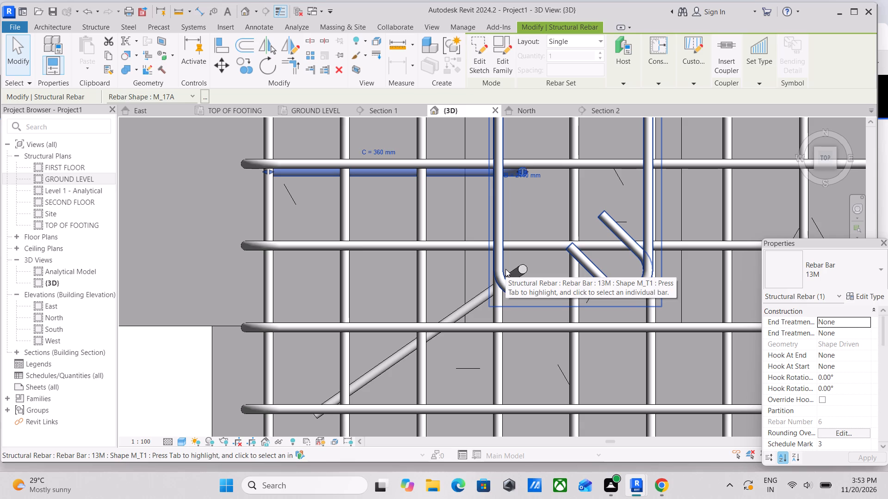
key(Up)
key(Up)
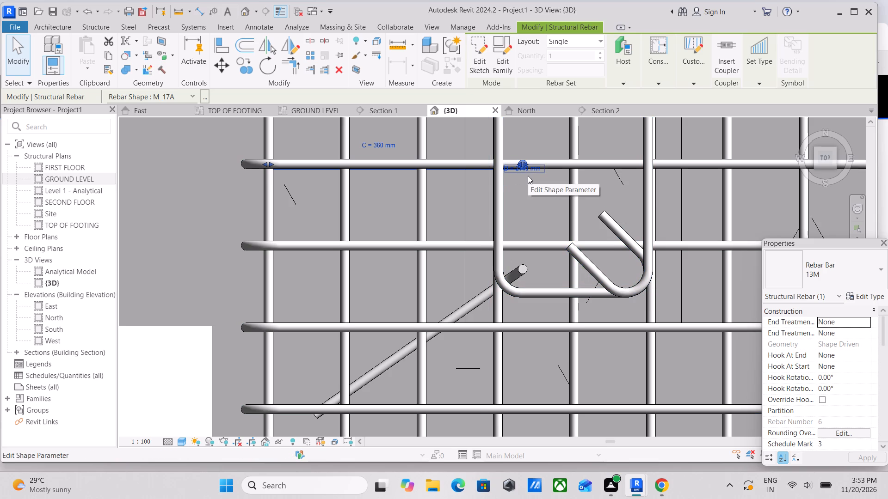
key(Up)
key(Up)
key(Up)
key(Up)
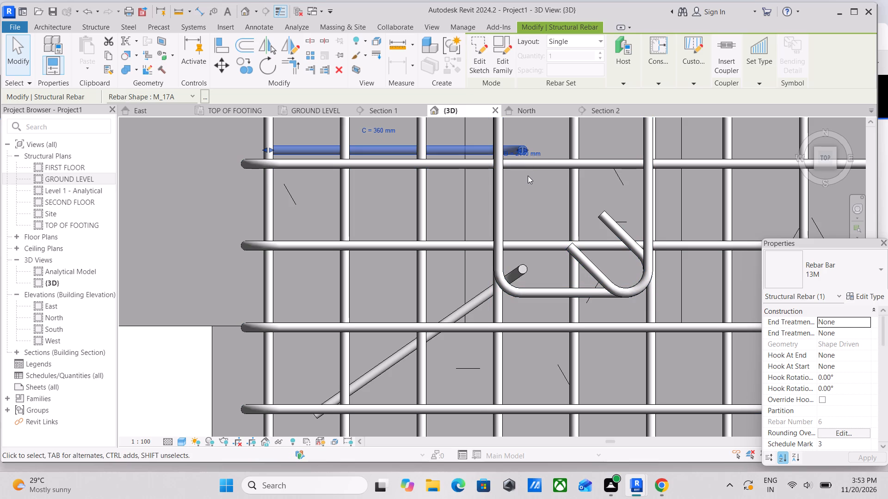
key(Up)
key(Up)
key(Up)
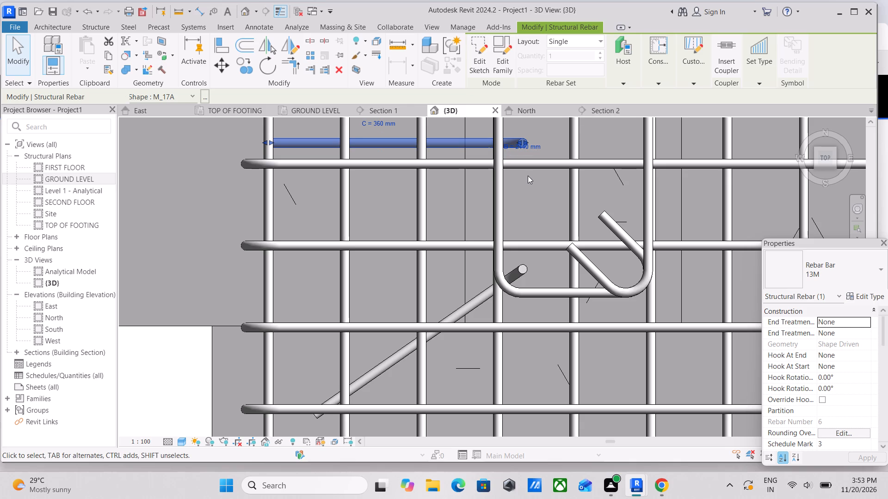
key(Escape)
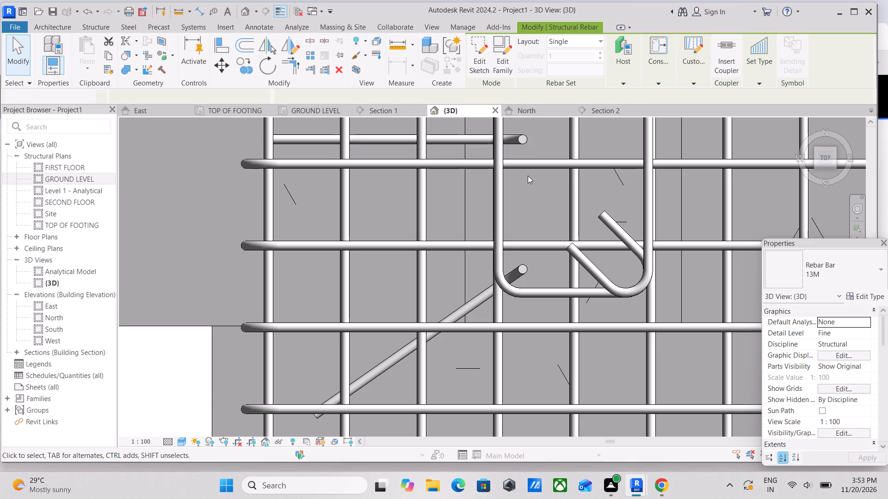
Nudge the moved 13M bar slightly back south, towards the middle of the column tie's long west side.
scroll(528, 176, down, 1)
middle_drag(528, 176, 527, 344)
scroll(526, 332, down, 1)
middle_drag(526, 332, 522, 240)
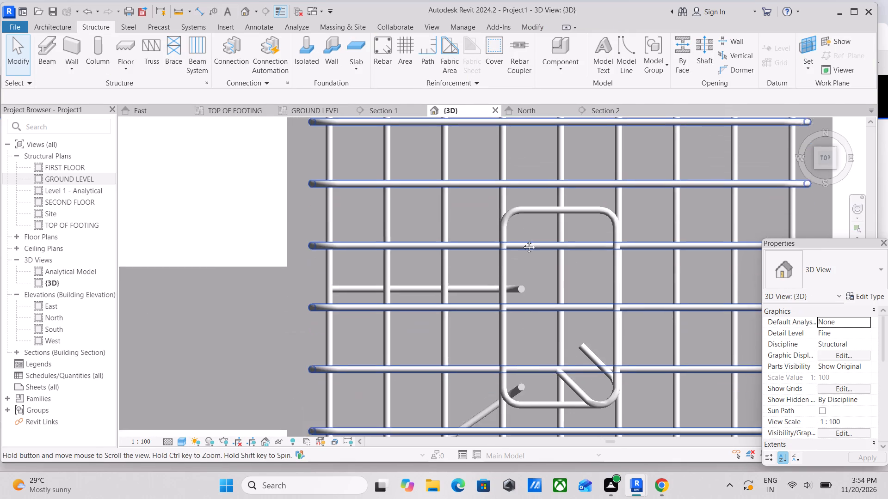
middle_drag(522, 240, 525, 200)
click(516, 179)
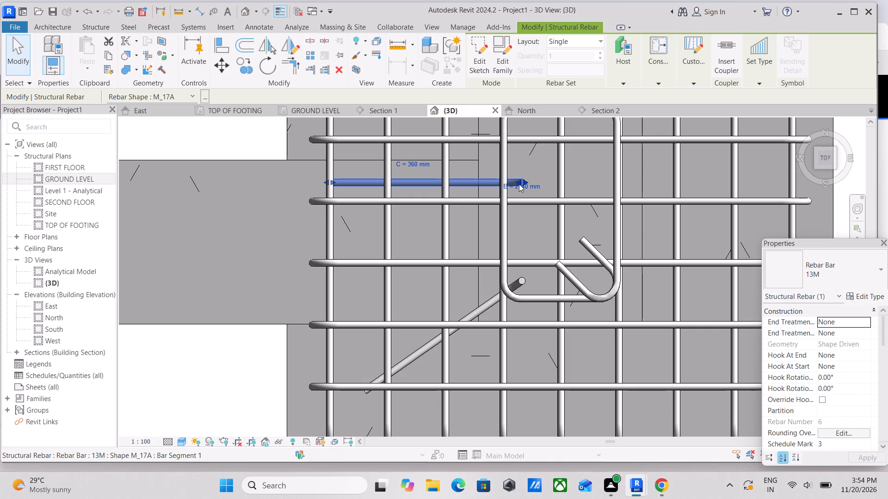
middle_drag(546, 245, 552, 355)
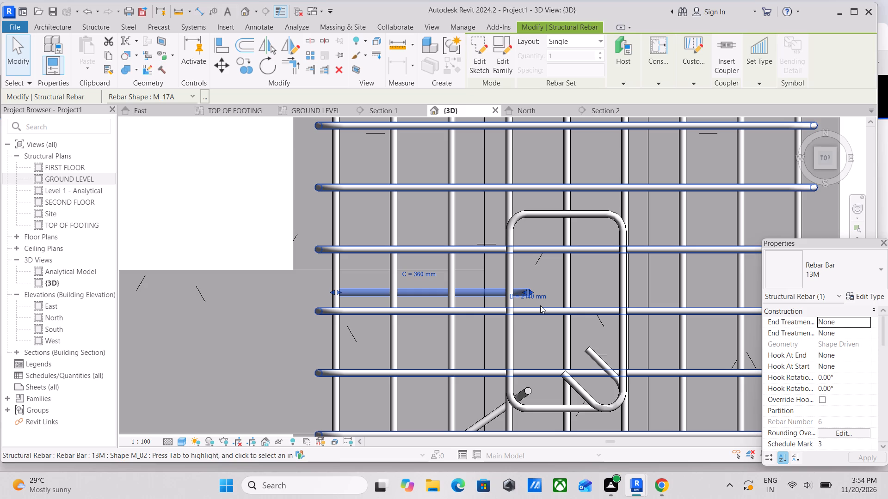
scroll(542, 315, up, 2)
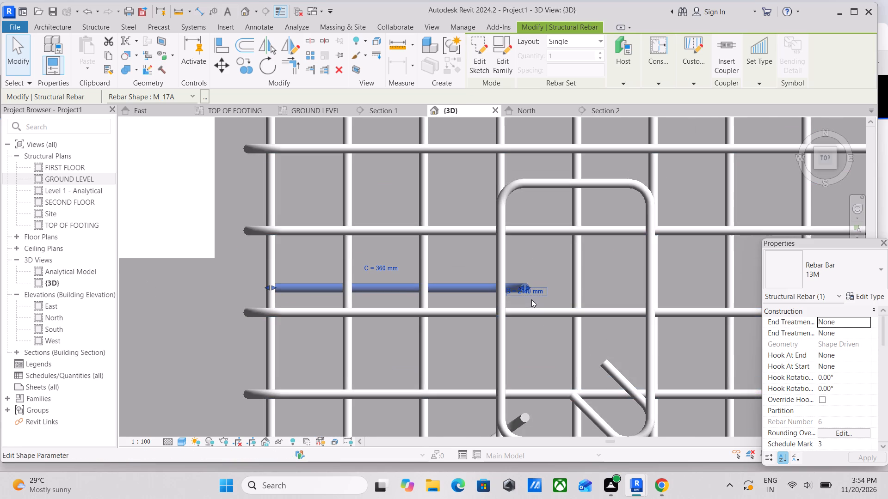
key(Down)
key(Down)
key(Down)
key(Down)
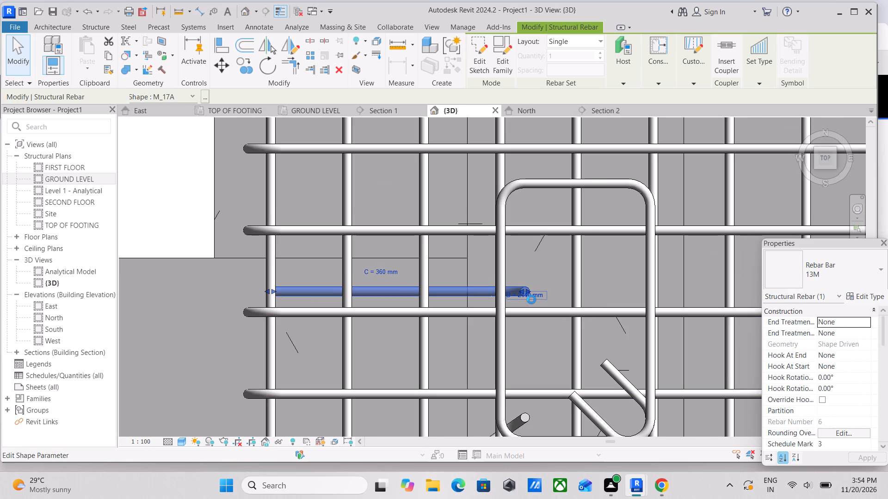
key(Down)
key(Up)
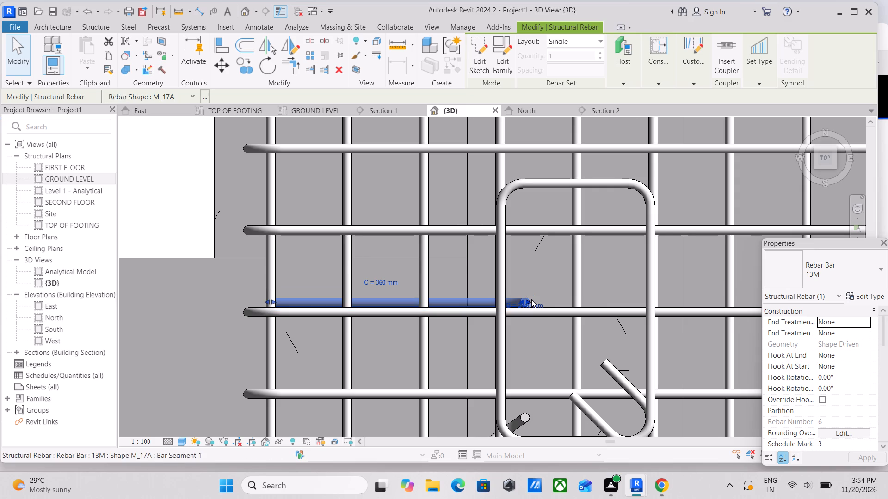
Nudge the 13M bar at the middle of the column tie's long west side slightly north.
key(Up)
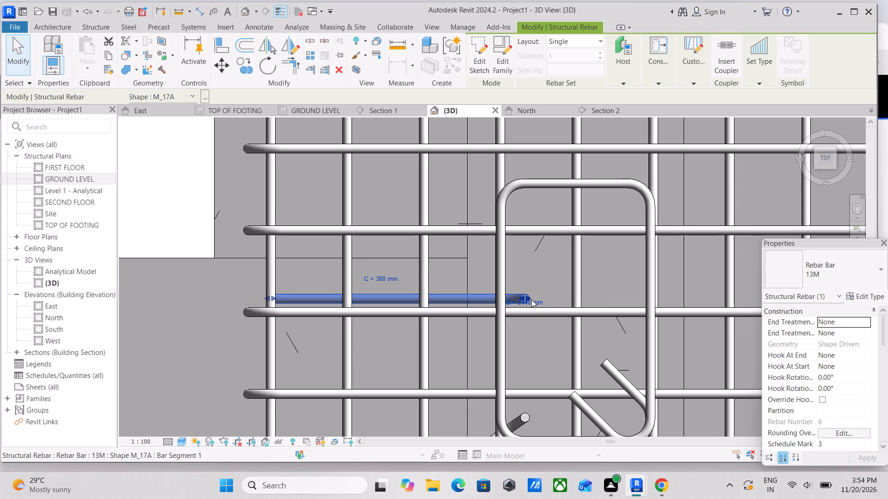
key(Escape)
Mirror a copy of the diagonal 13M bar from the tie's southwest corner to its southeast corner, about the midpoint of the short south side.
middle_drag(530, 349, 522, 276)
click(523, 345)
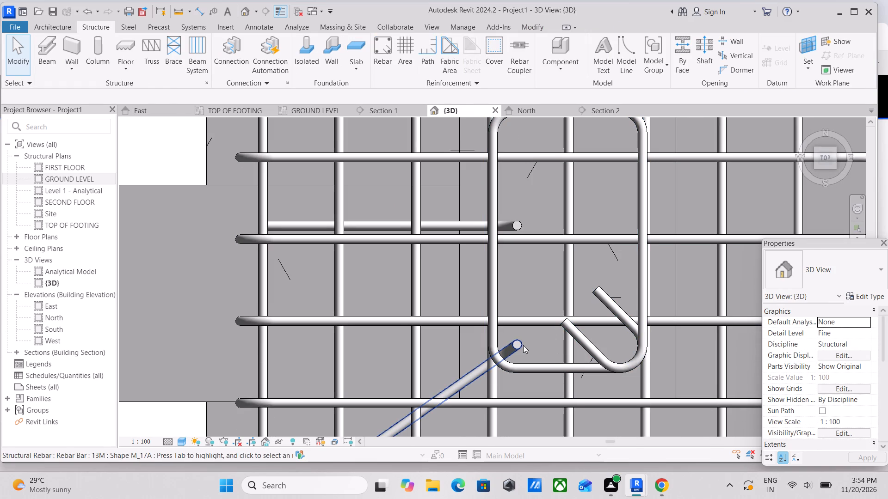
scroll(523, 345, down, 1)
middle_drag(523, 345, 535, 315)
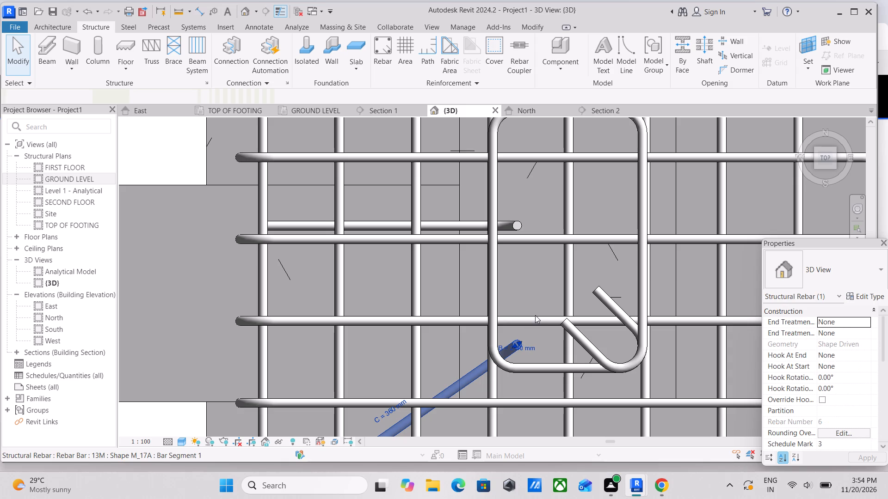
middle_drag(535, 315, 559, 325)
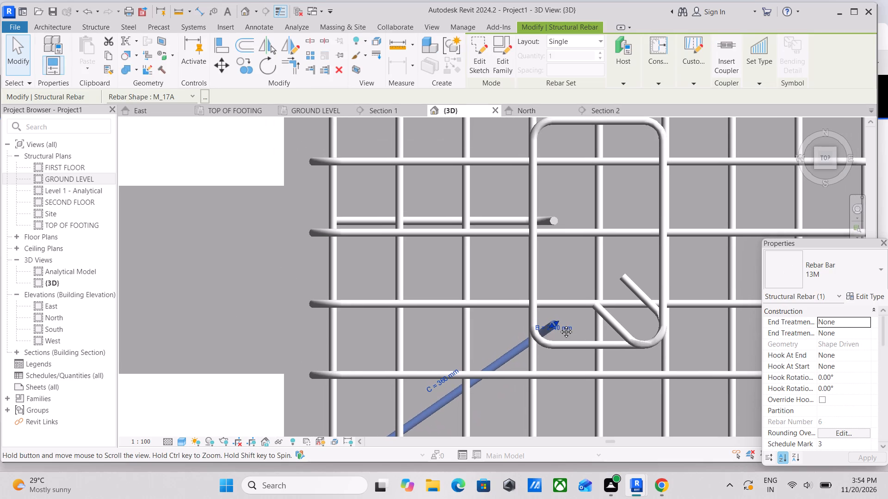
middle_drag(559, 325, 561, 326)
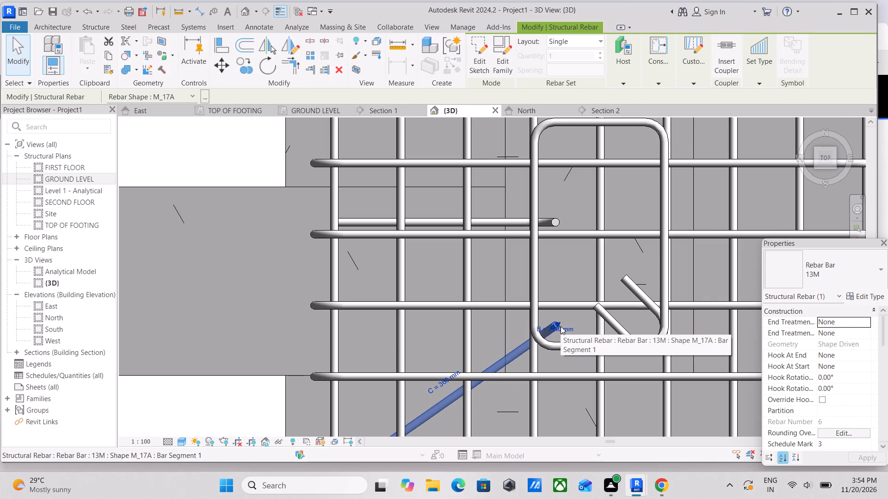
middle_drag(561, 326, 561, 329)
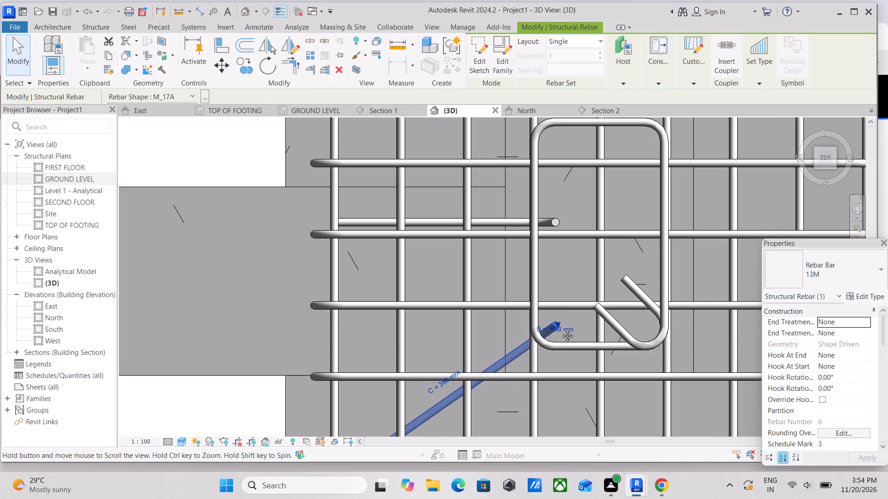
middle_drag(561, 329, 544, 364)
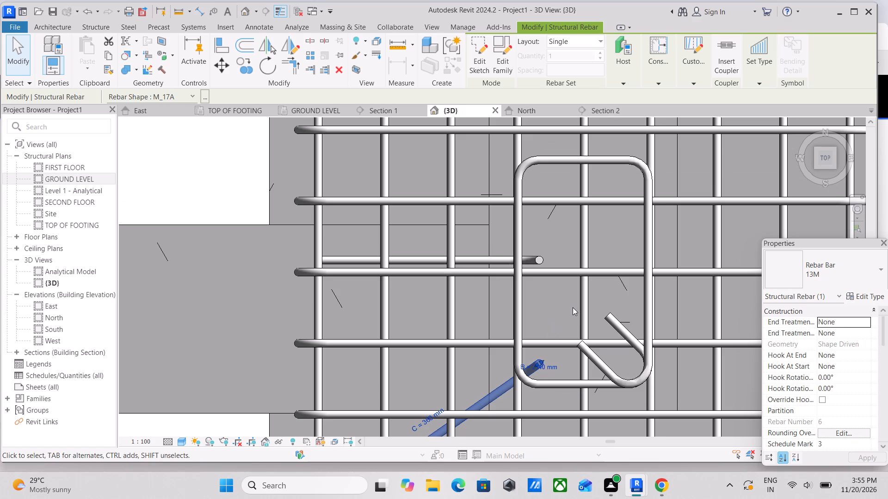
text(DM)
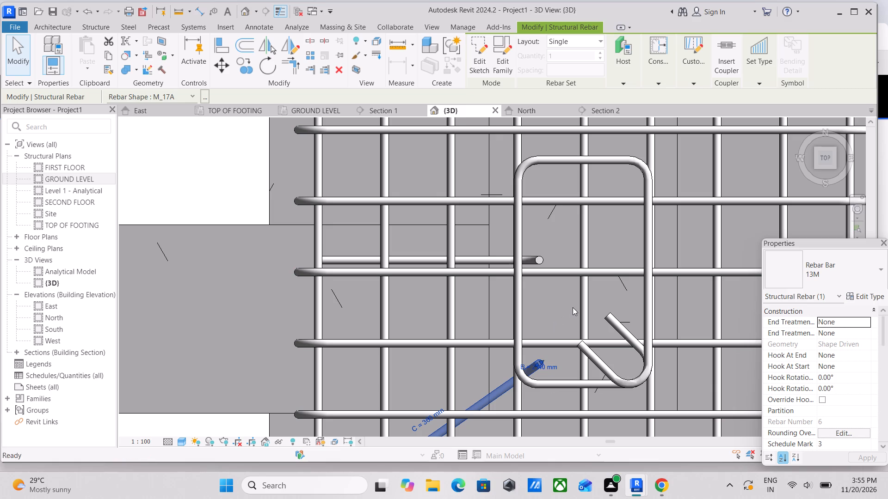
click(584, 380)
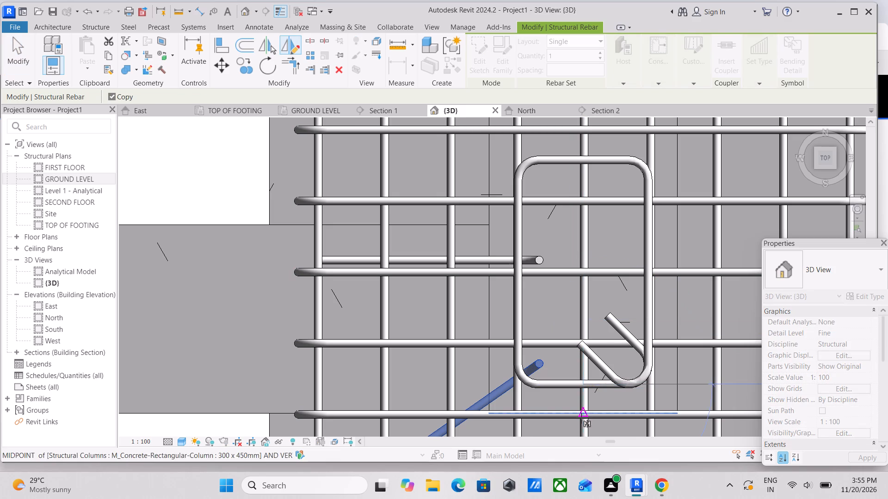
middle_drag(582, 411, 576, 359)
middle_drag(584, 400, 573, 376)
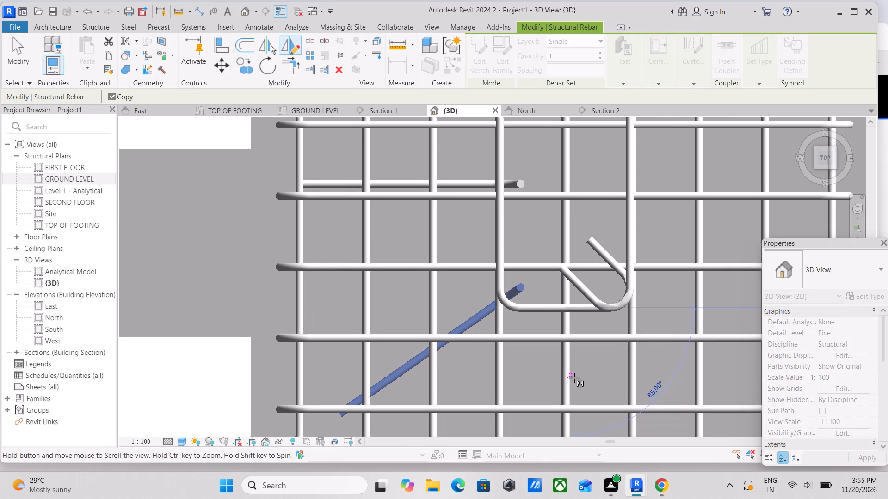
click(570, 399)
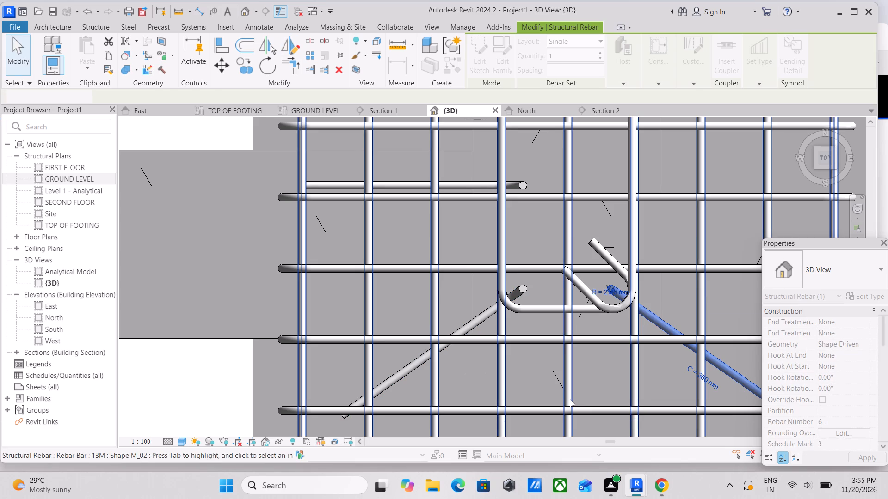
key(Escape)
key(Escape)
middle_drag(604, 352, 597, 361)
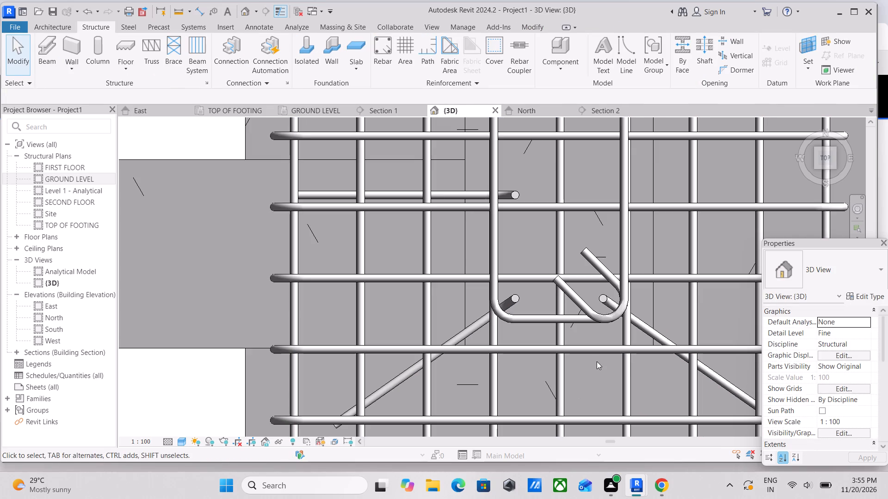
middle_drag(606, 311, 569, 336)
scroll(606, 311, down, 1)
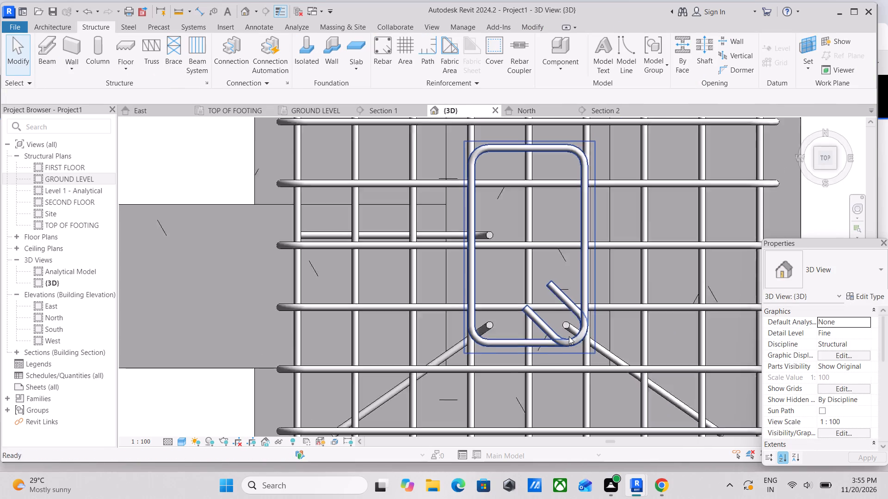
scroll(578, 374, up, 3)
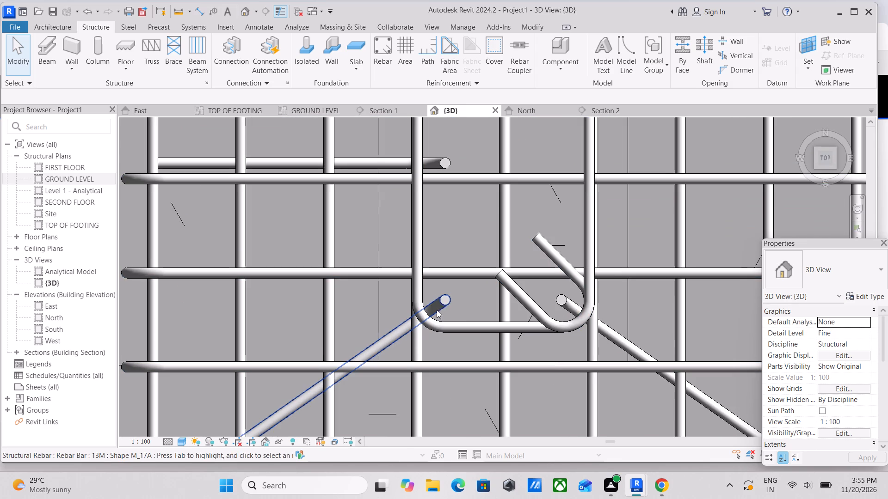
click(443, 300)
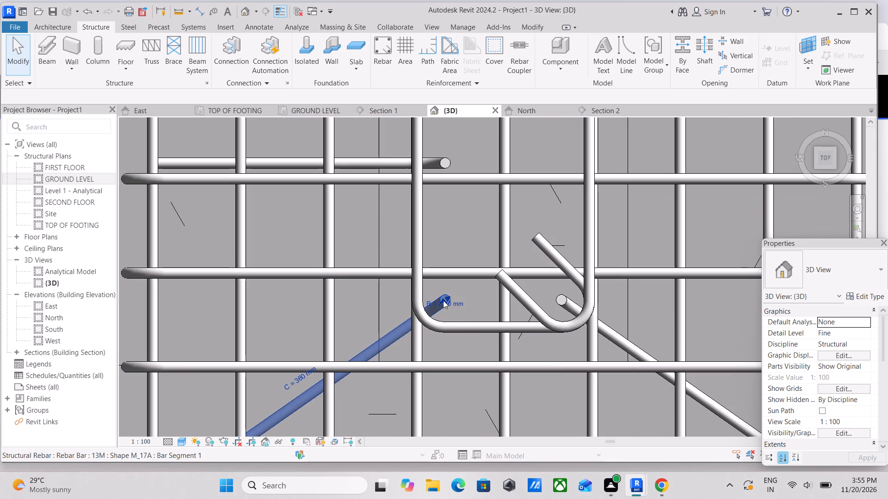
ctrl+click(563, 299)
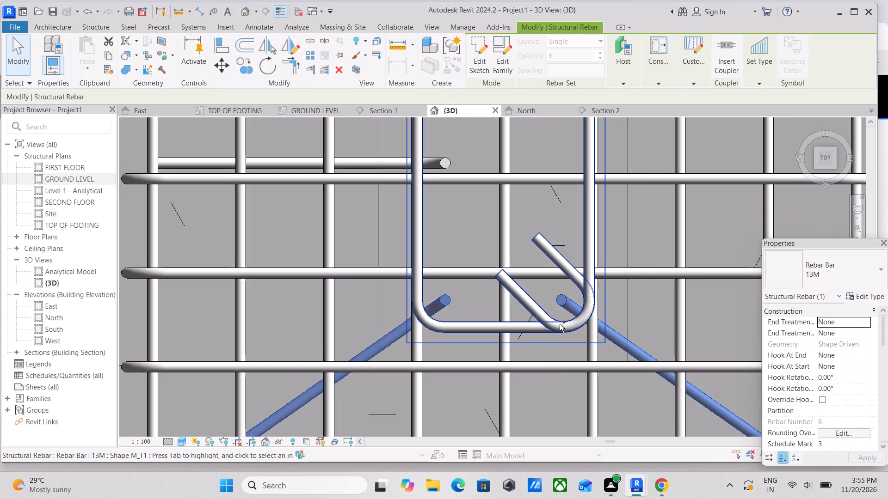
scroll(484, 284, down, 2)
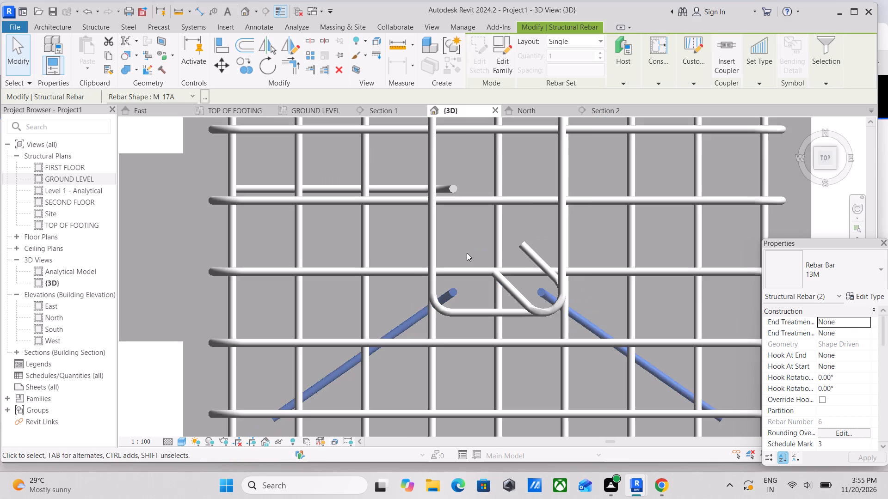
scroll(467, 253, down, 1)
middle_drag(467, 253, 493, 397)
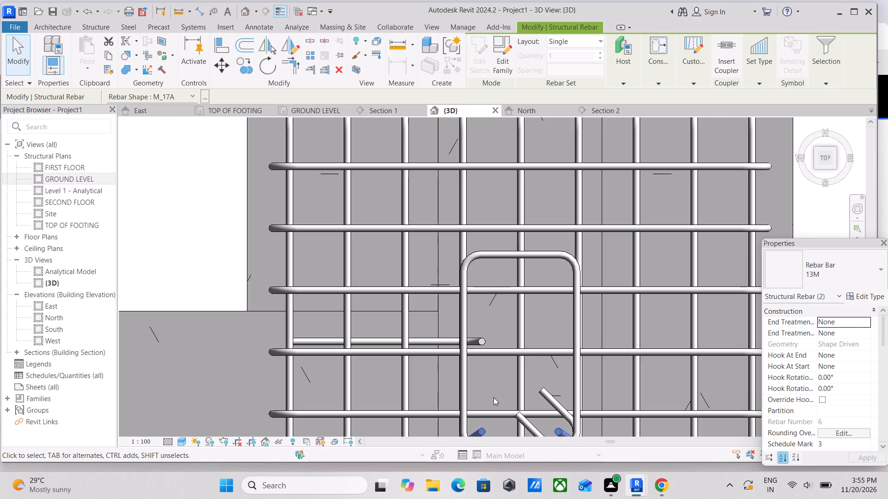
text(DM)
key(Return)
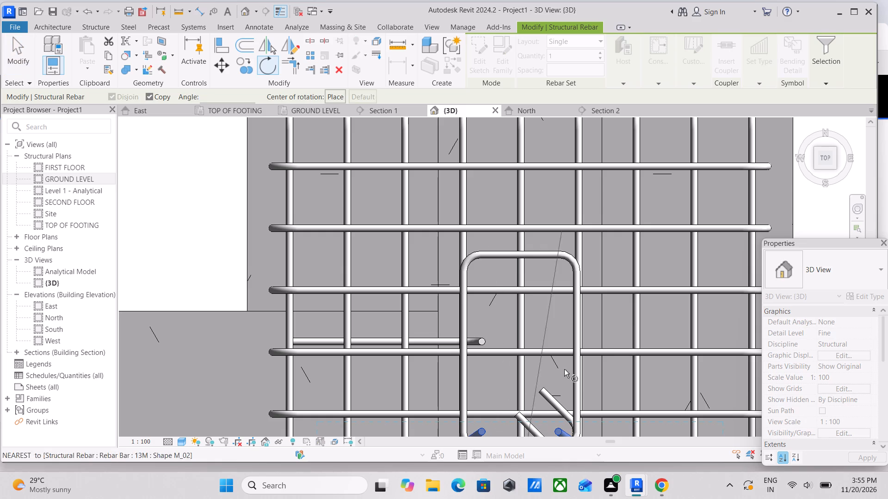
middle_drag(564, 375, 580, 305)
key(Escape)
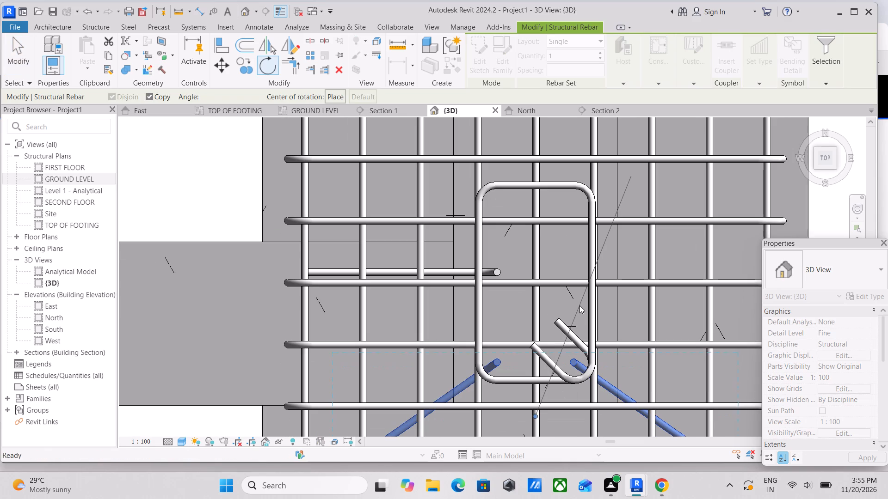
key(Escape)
Mirror copies of both diagonal south corner bars to the tie's north corners, about a horizontal axis along grid D.
middle_drag(546, 363, 549, 306)
scroll(546, 322, down, 1)
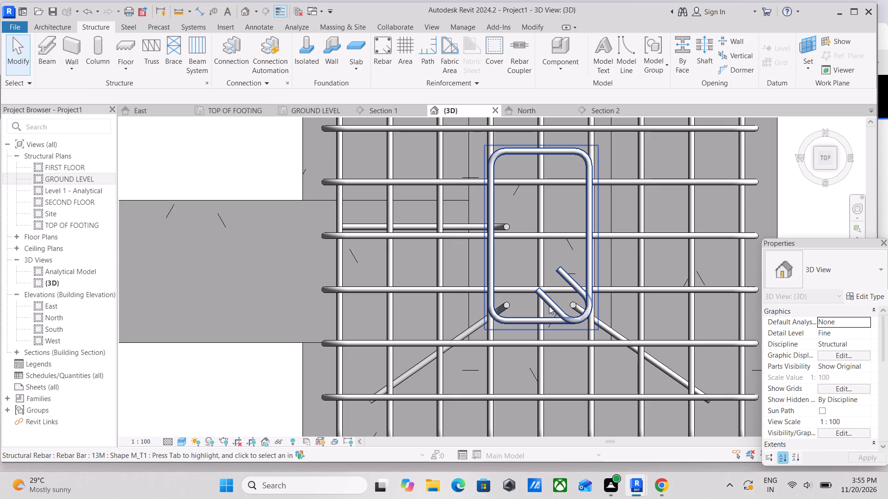
scroll(549, 306, up, 1)
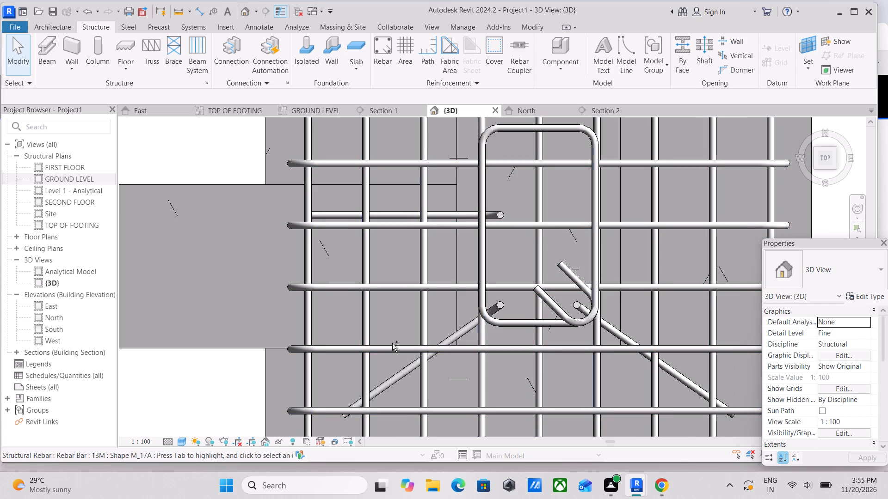
ctrl+click(466, 328)
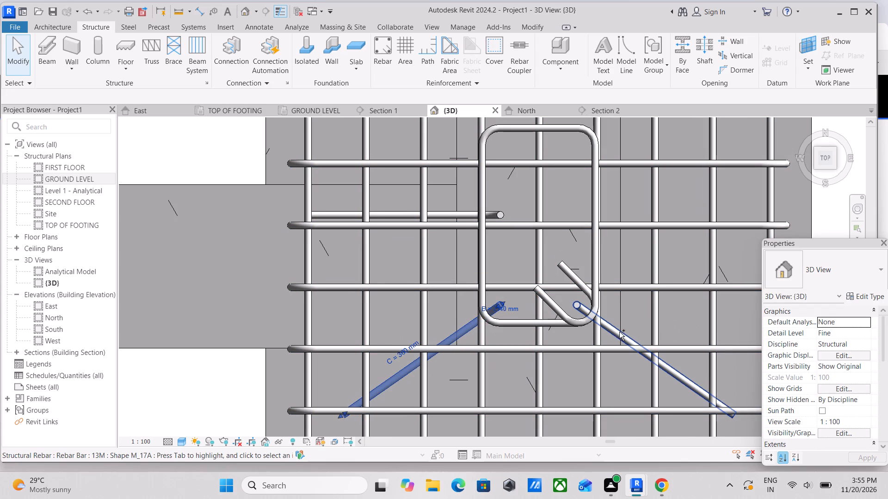
ctrl+click(618, 332)
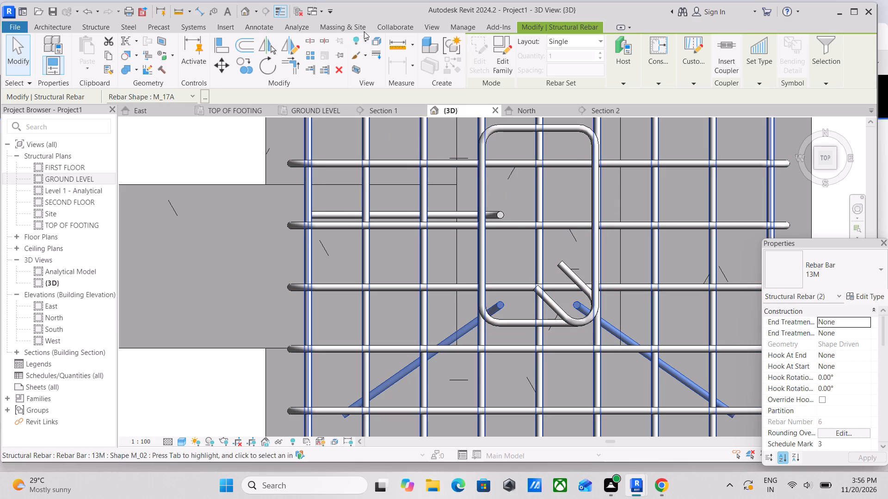
click(291, 40)
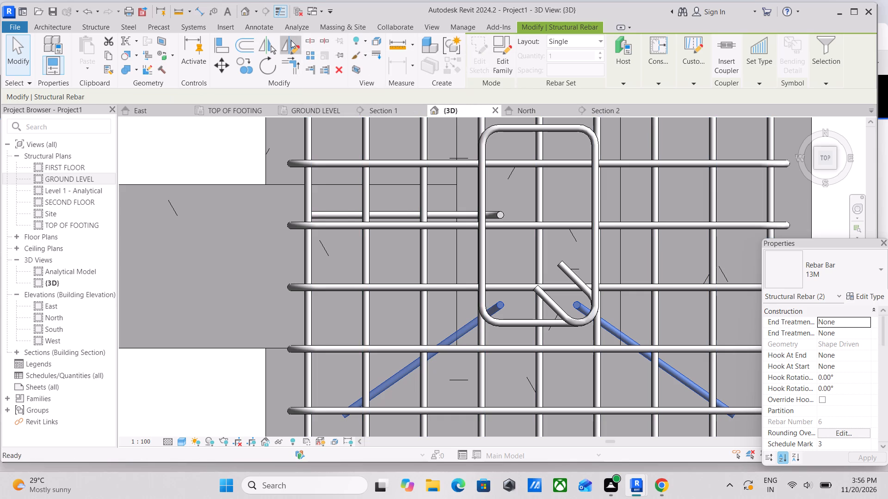
click(591, 225)
click(678, 230)
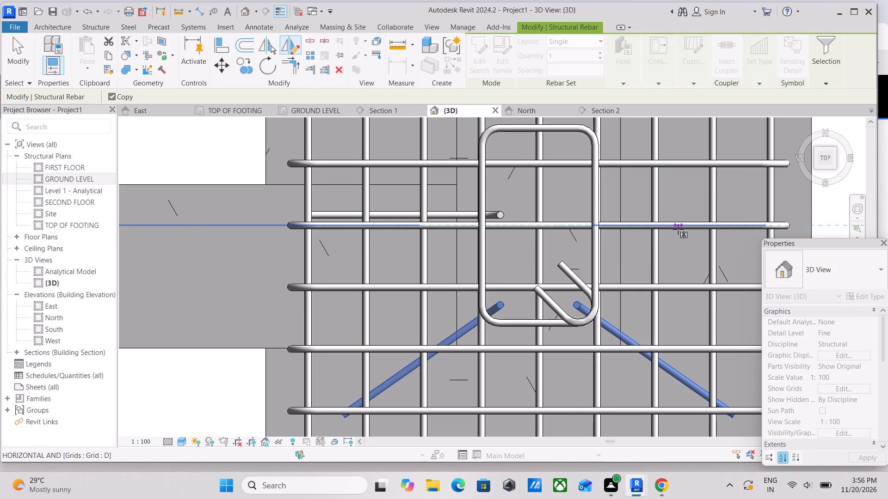
scroll(678, 229, down, 1)
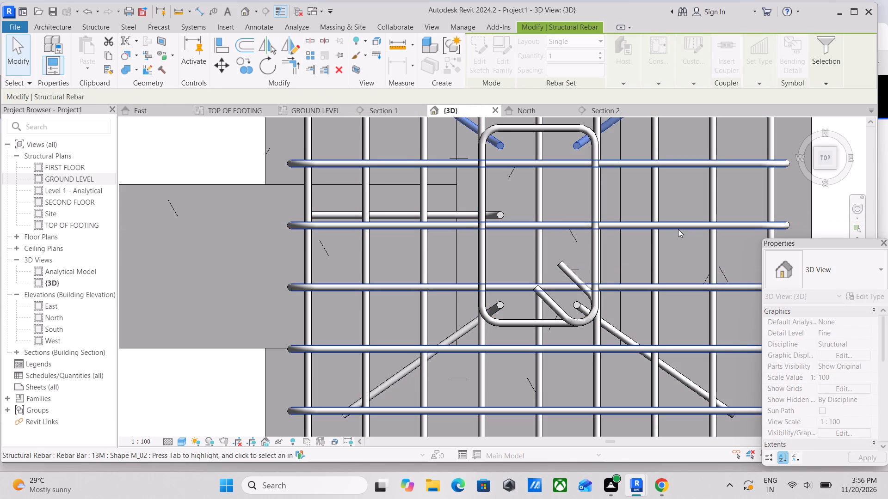
middle_drag(678, 229, 662, 260)
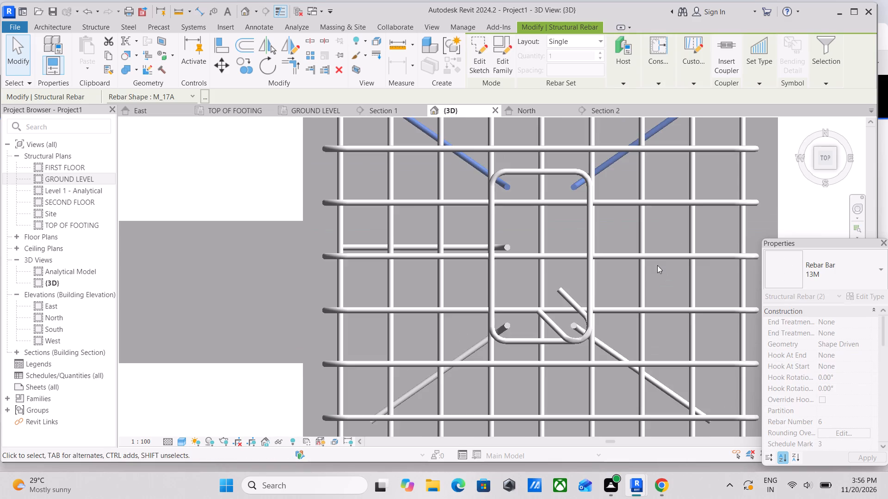
key(Escape)
Mirror a copy of the mid-length west-side 13M bar to the tie's east side, about the column's north-south centreline.
middle_drag(660, 207, 567, 297)
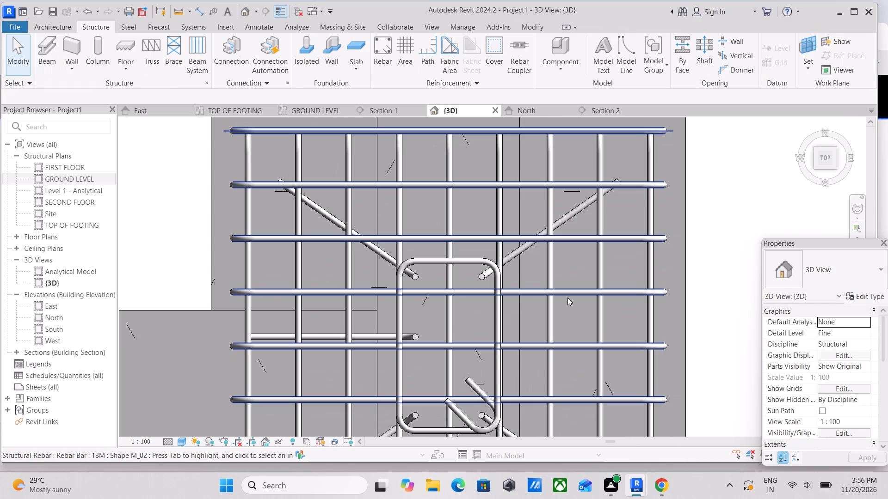
middle_drag(567, 297, 555, 323)
middle_drag(541, 330, 540, 271)
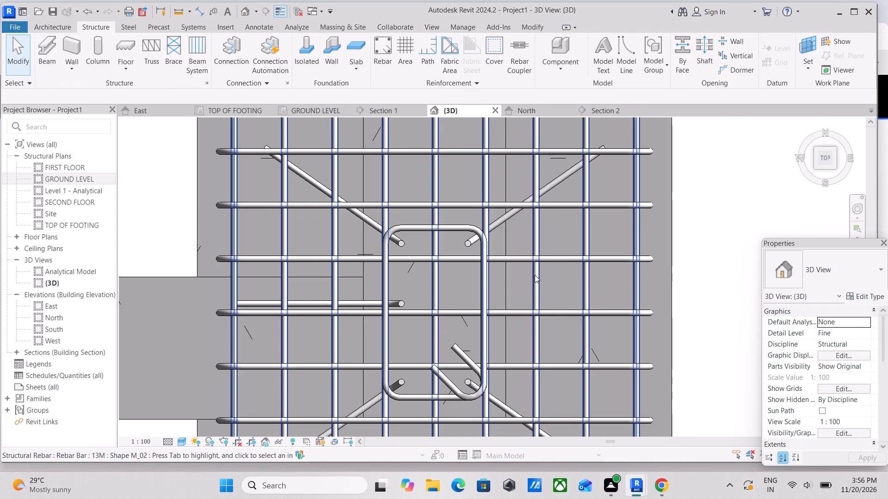
scroll(392, 304, up, 3)
click(405, 299)
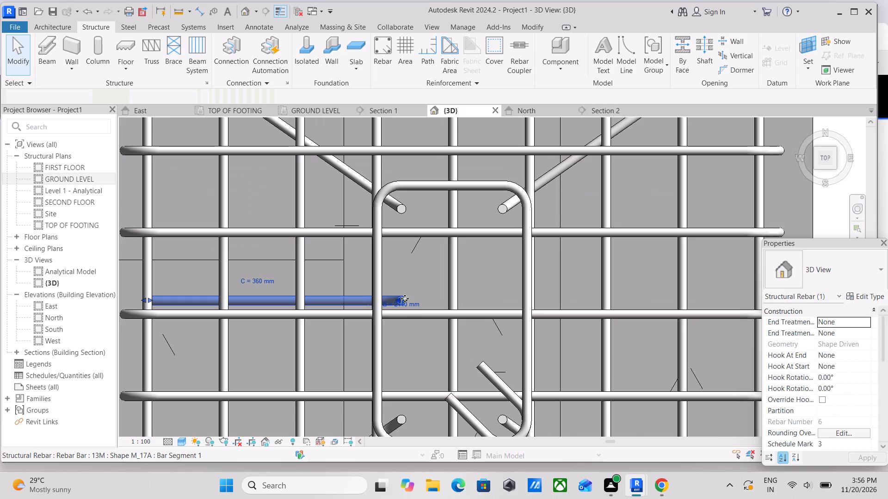
key(d)
key(m)
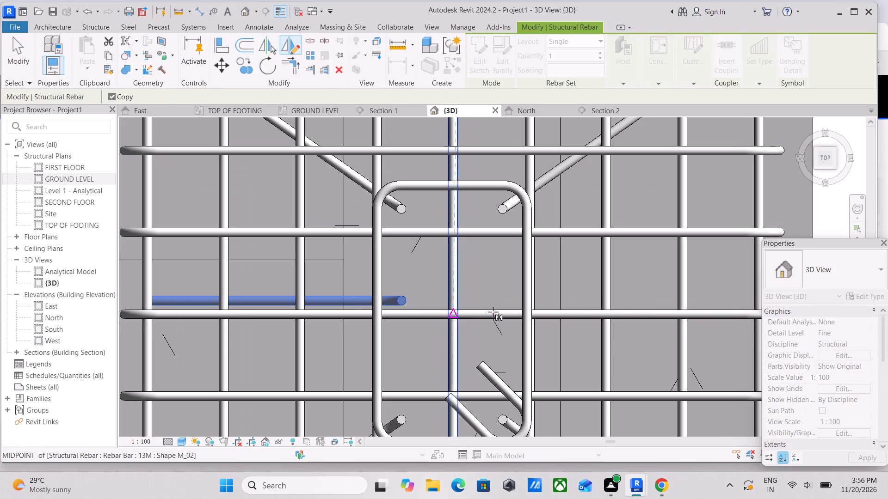
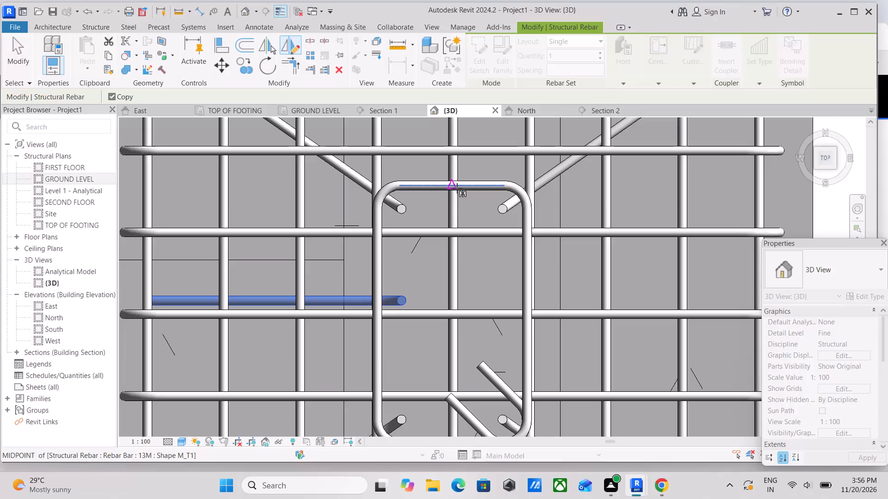
Draw a vertical mirror axis from the midpoint of the tie's short north side to copy the mid-length west bar to the east side.
click(448, 185)
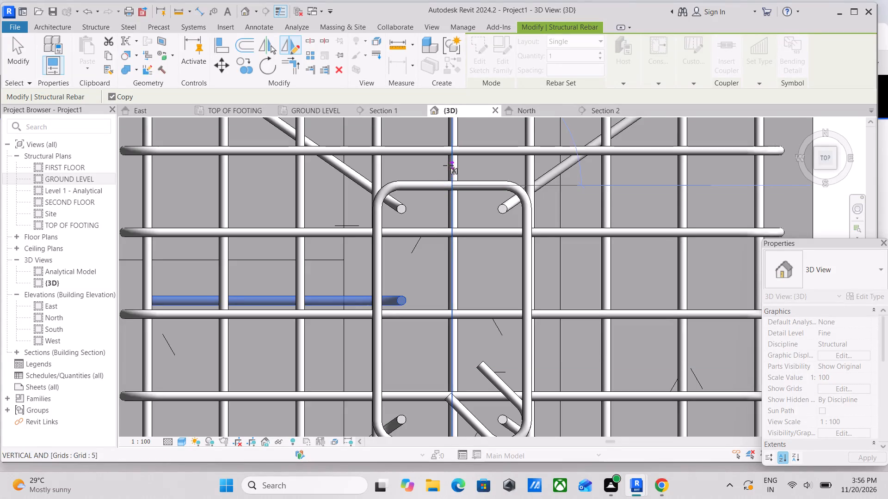
middle_drag(448, 165, 444, 228)
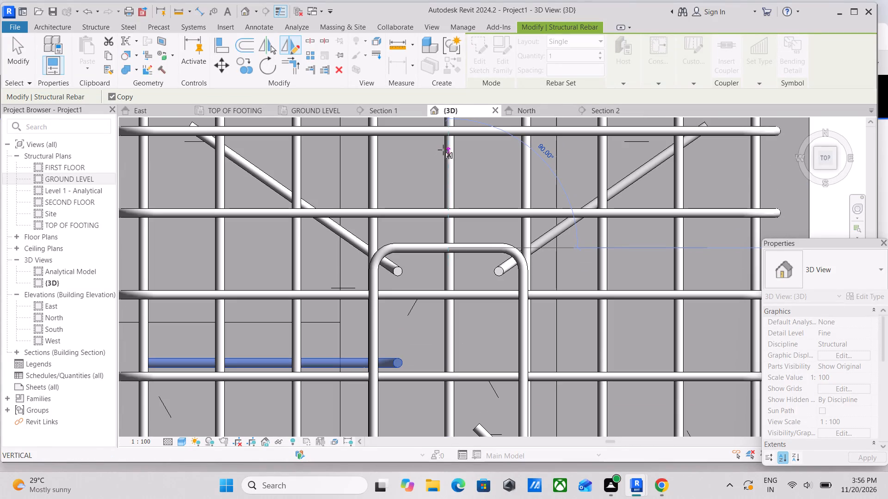
click(447, 146)
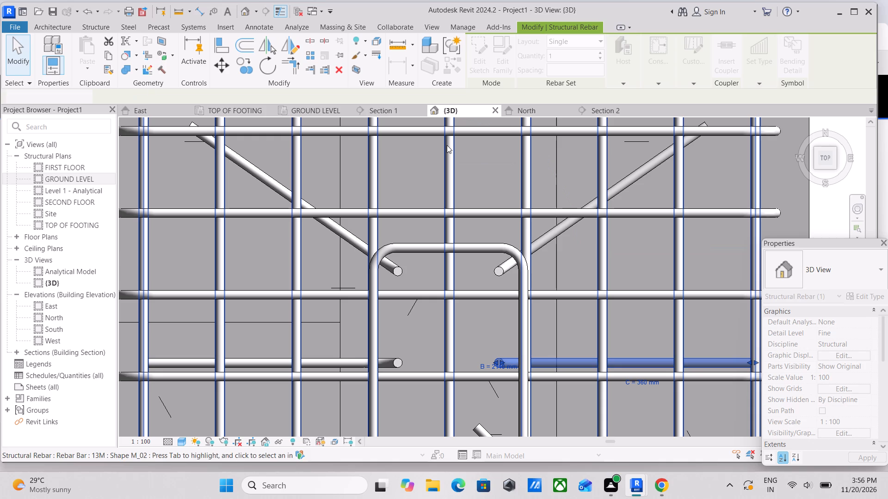
key(Escape)
key(Escape)
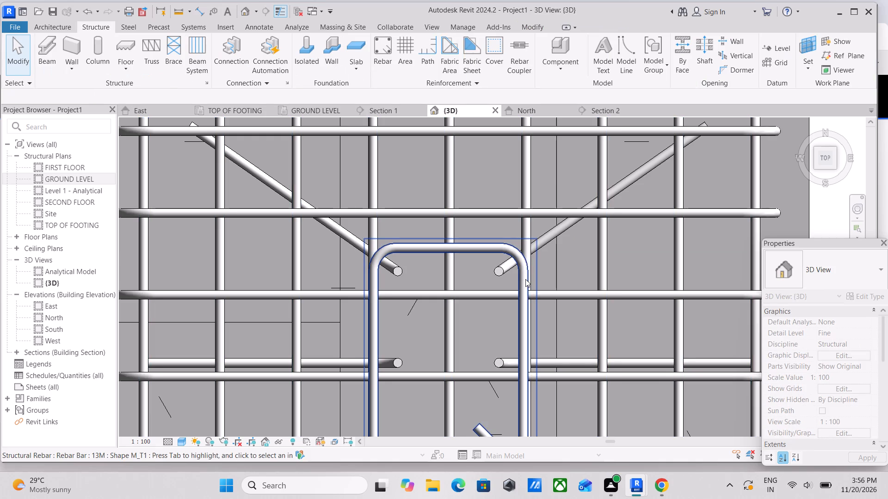
Set the mid-length east-side 13M bar's rebar set layout to Fixed Number with a quantity of 2.
middle_drag(525, 279, 513, 216)
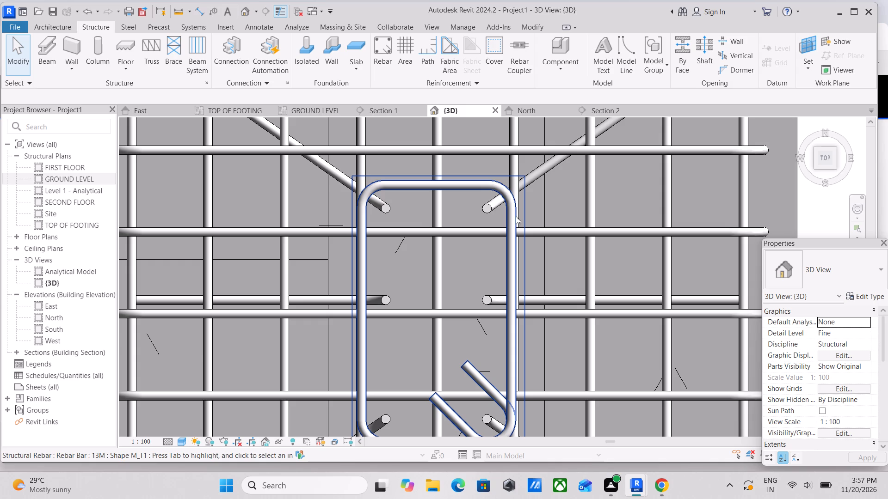
scroll(516, 216, down, 3)
scroll(439, 222, down, 1)
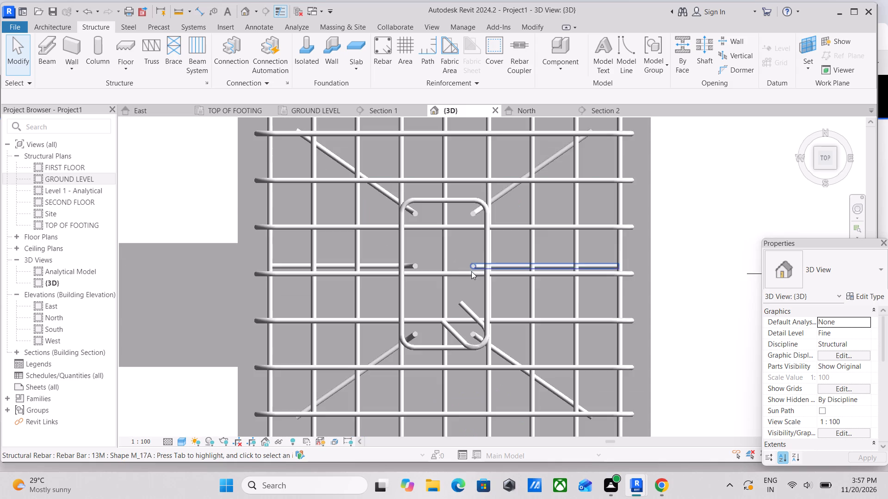
middle_drag(471, 270, 457, 221)
scroll(460, 223, up, 7)
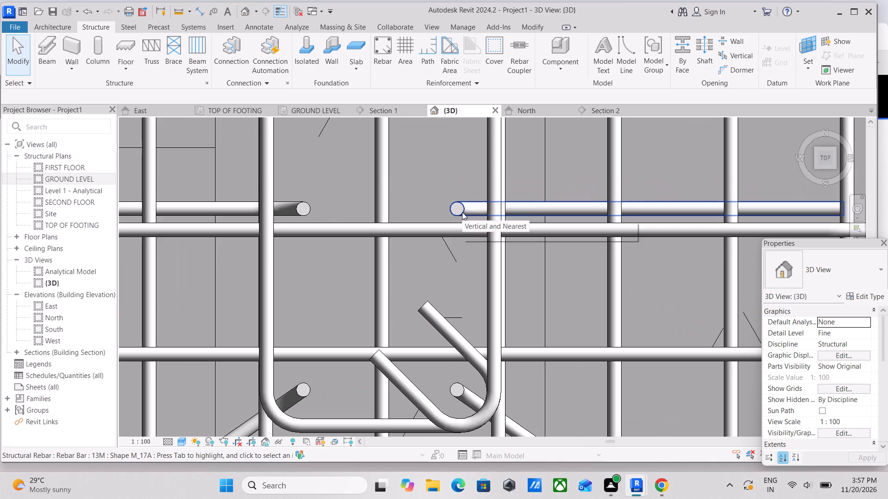
click(462, 212)
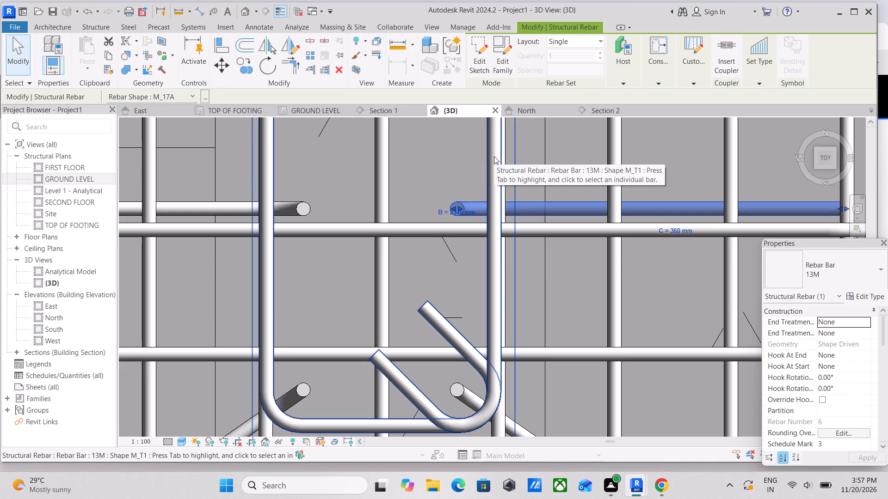
click(566, 43)
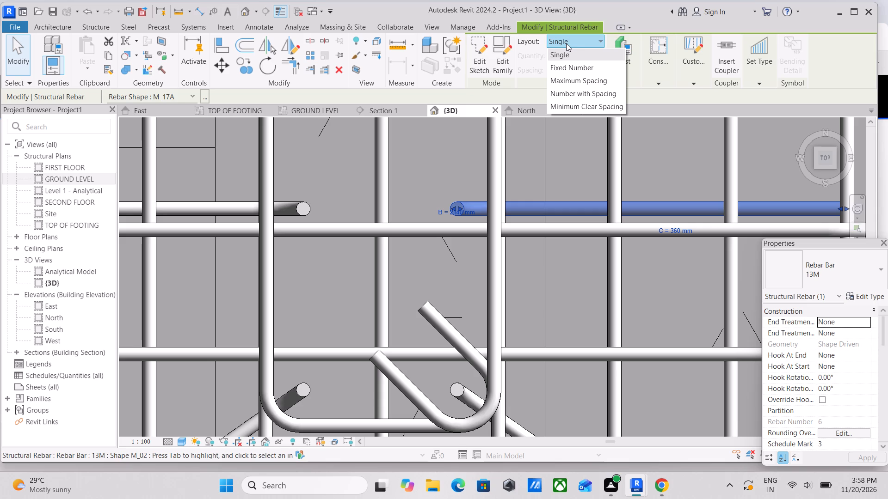
click(577, 67)
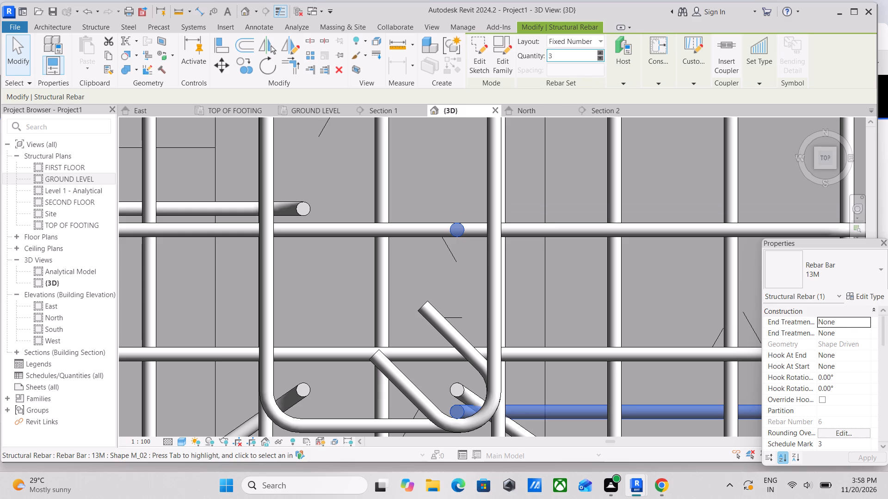
click(569, 55)
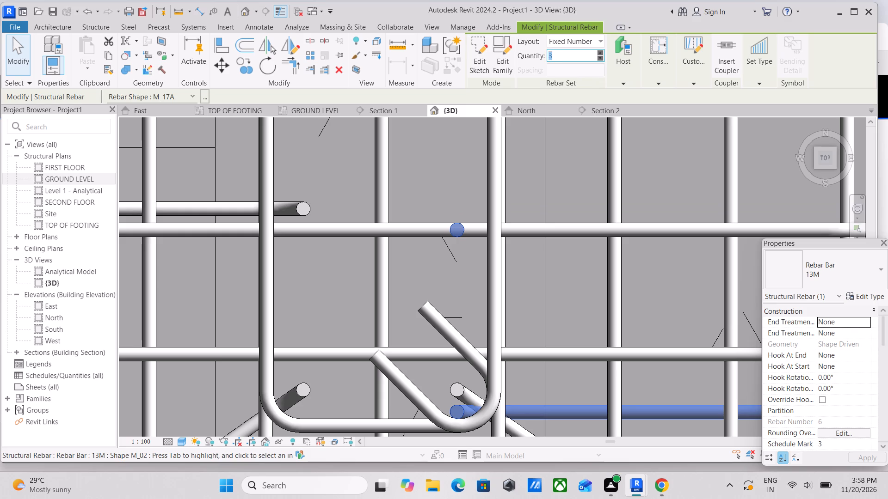
key(2)
key(Return)
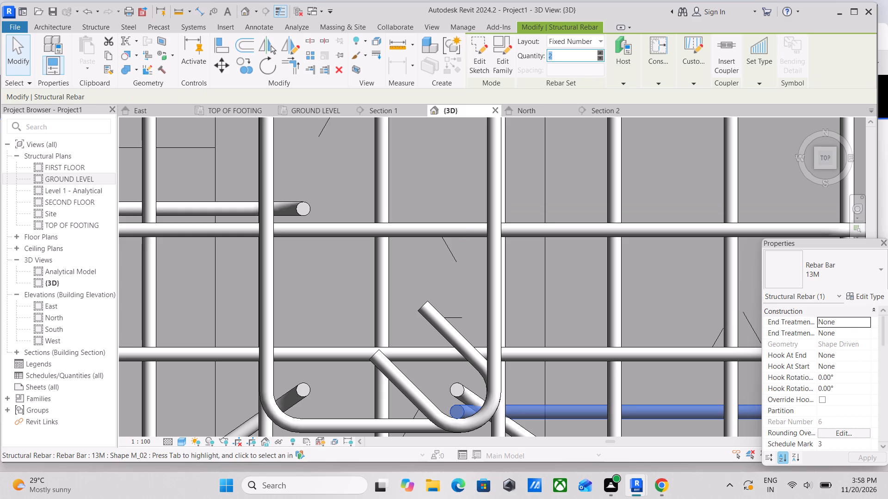
key(Escape)
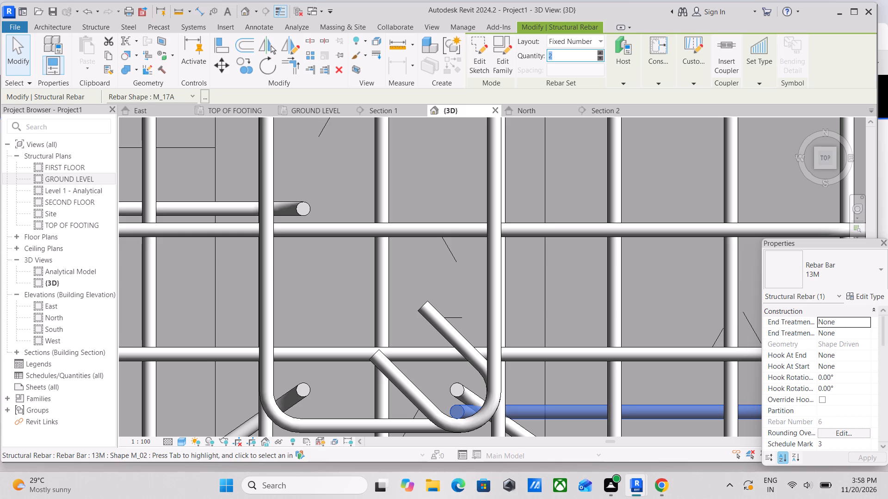
key(2)
key(Return)
key(2)
key(Return)
key(Return)
Shift the north and south bars of the east-side set inward along the tie's long side, between the corner bars.
scroll(531, 330, down, 4)
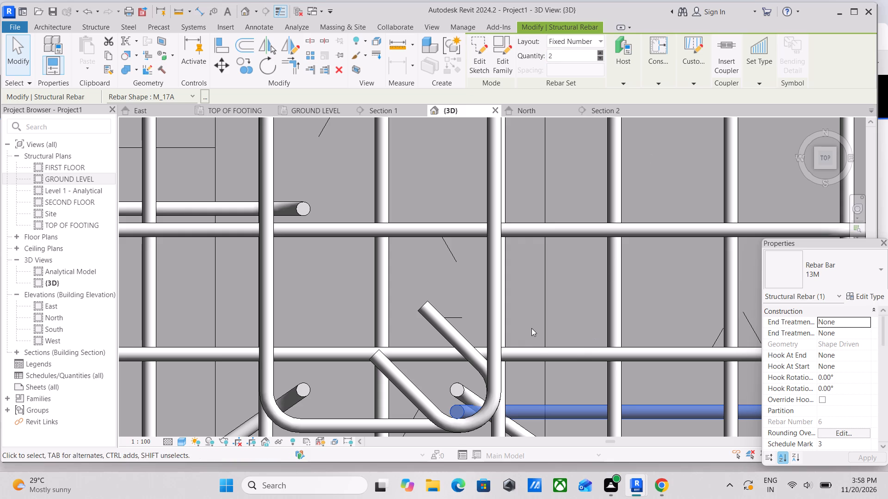
scroll(532, 327, down, 3)
middle_drag(534, 324, 541, 272)
middle_drag(548, 253, 555, 265)
middle_click(561, 292)
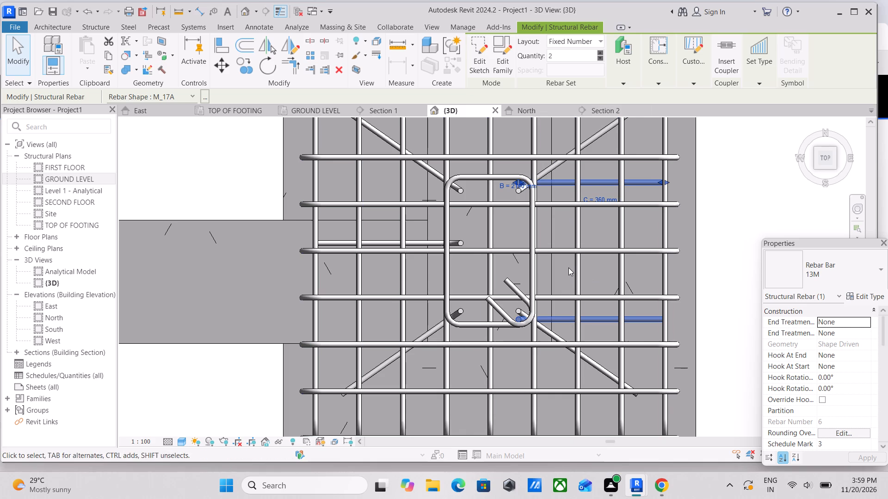
click(602, 319)
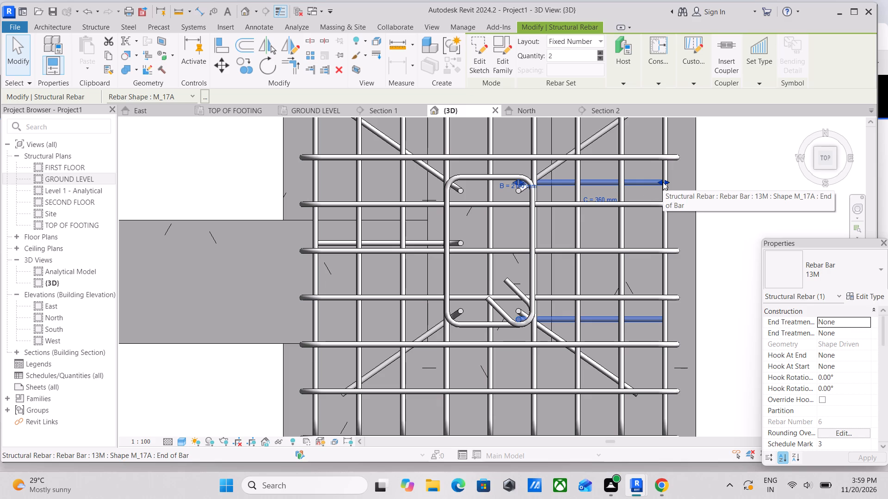
drag(663, 182, 664, 189)
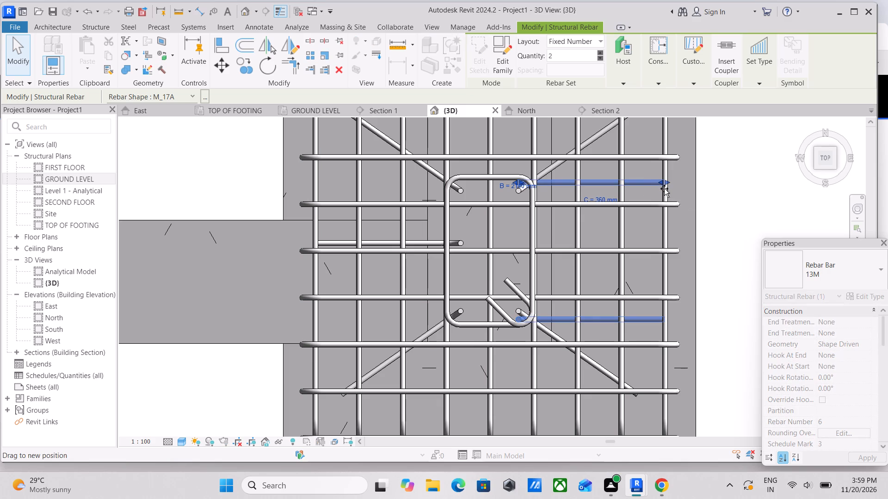
drag(664, 189, 664, 189)
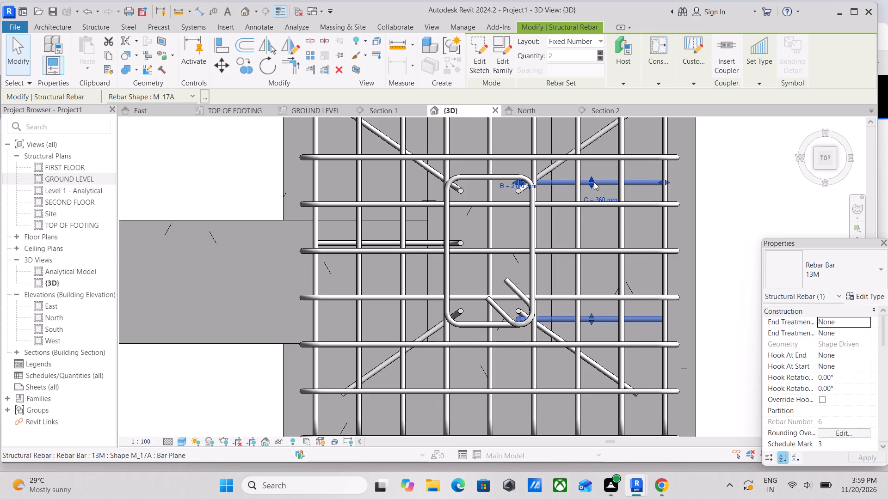
drag(594, 182, 597, 210)
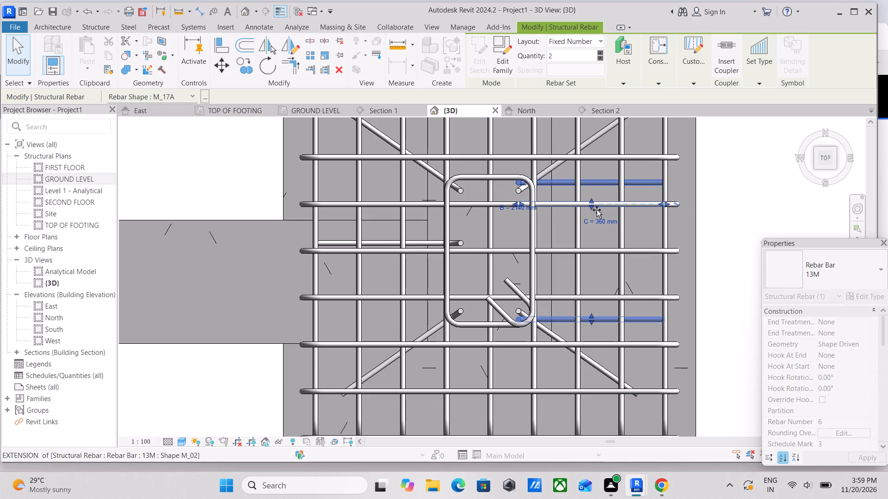
drag(597, 210, 597, 213)
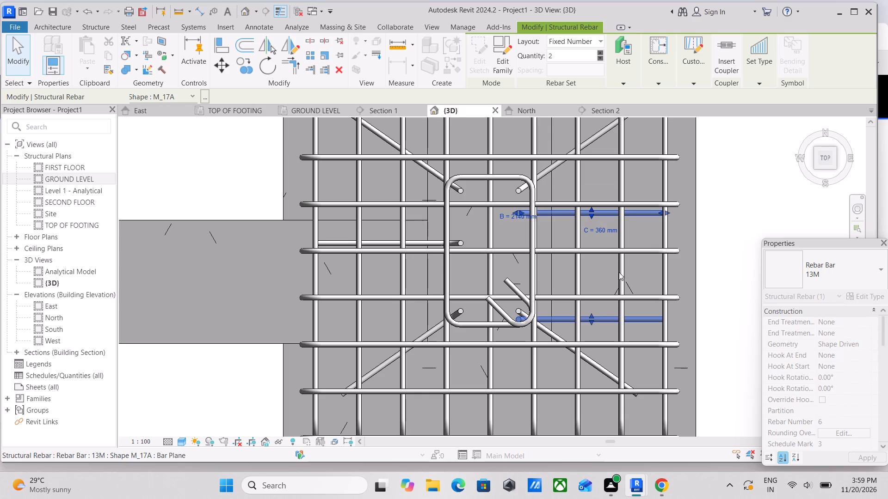
drag(592, 316, 587, 280)
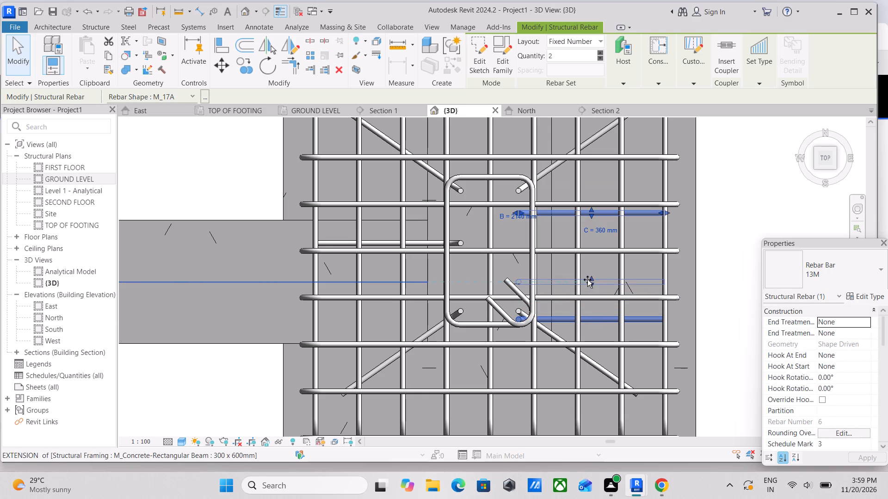
drag(587, 280, 586, 271)
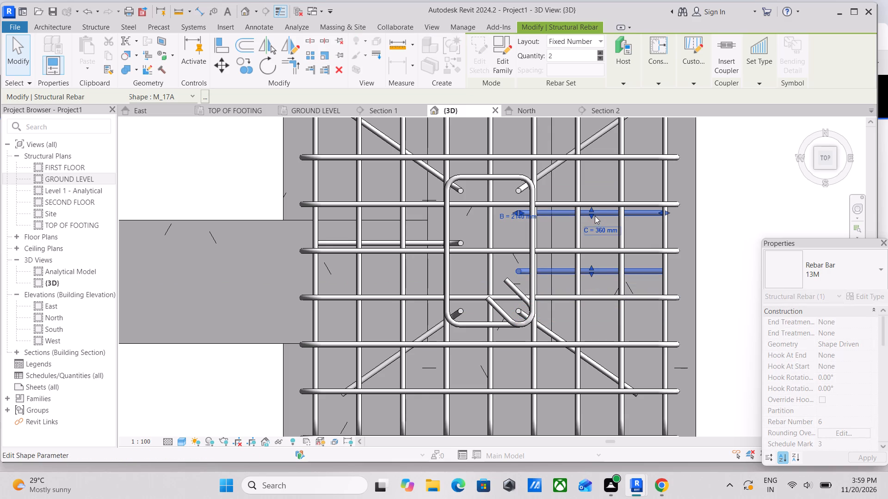
drag(595, 216, 596, 221)
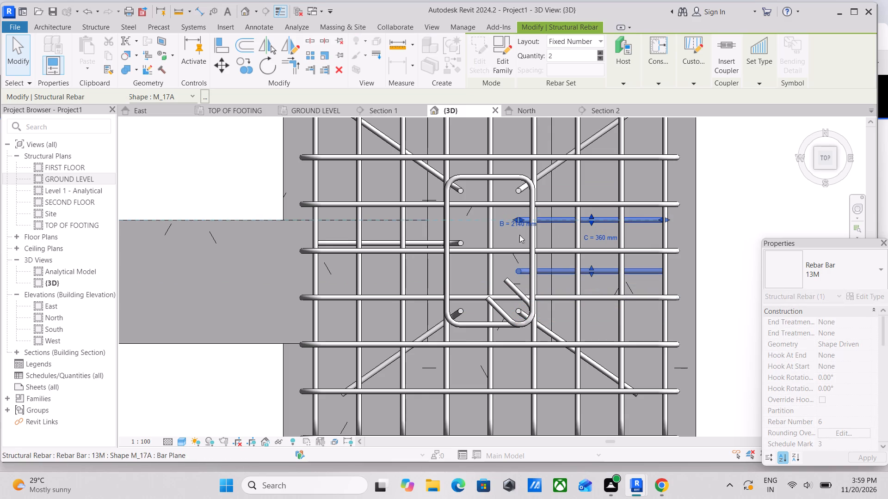
Set the mid-length west-side 13M bar's rebar set layout to Fixed Number with a quantity of 2.
click(462, 243)
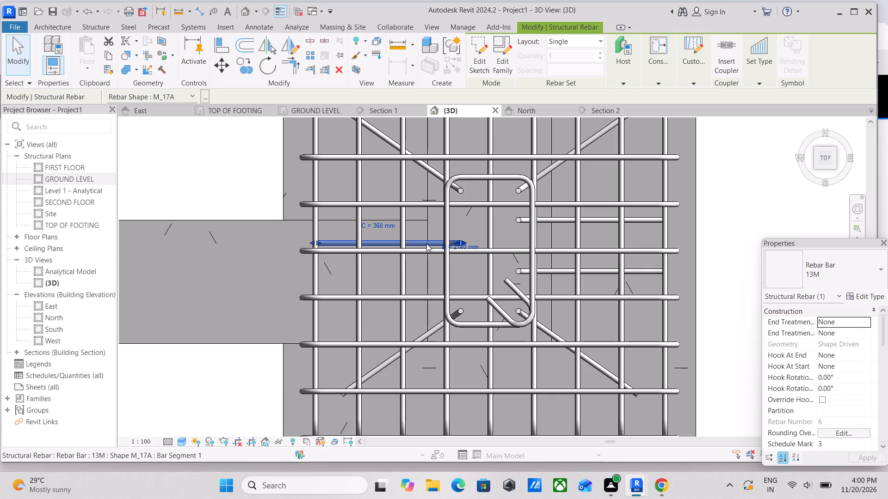
click(592, 38)
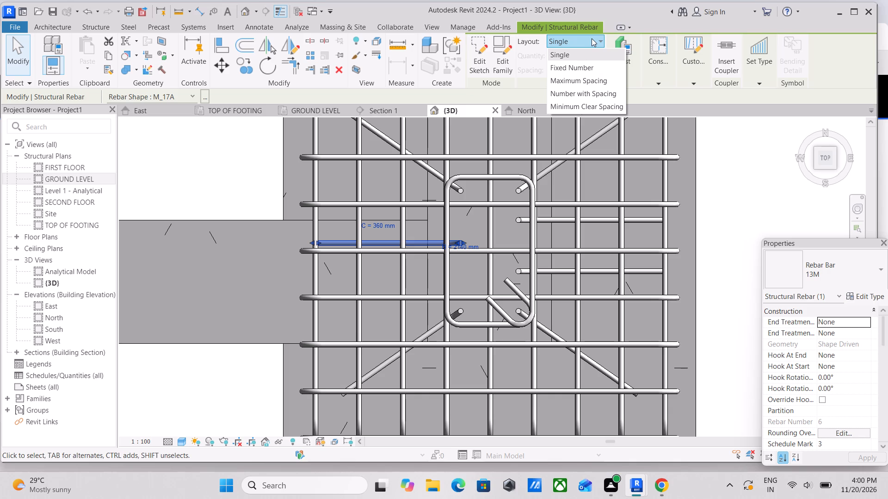
click(594, 73)
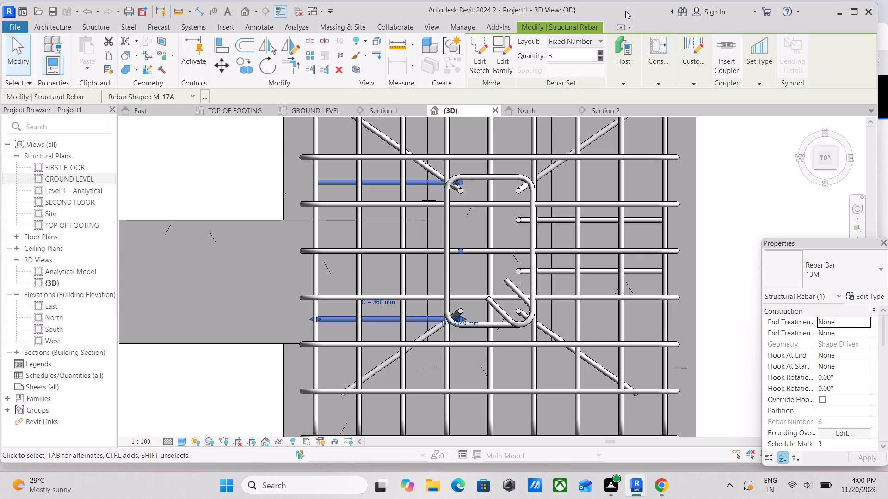
click(561, 54)
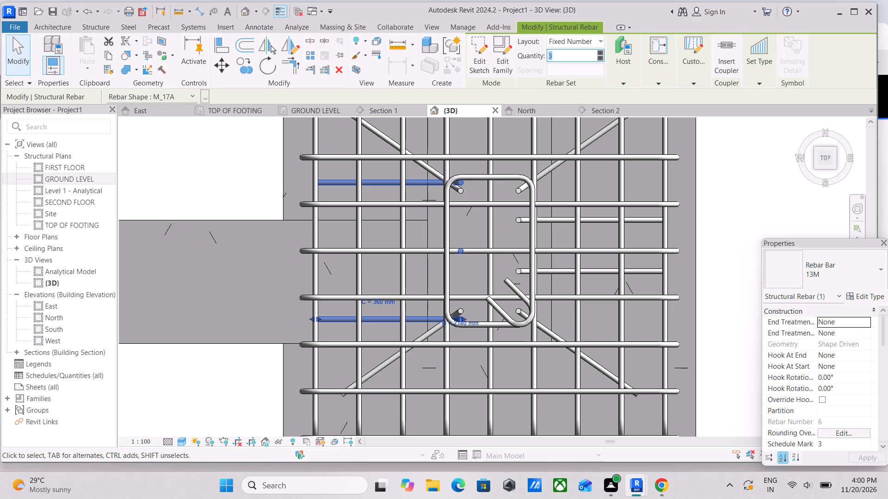
key(2)
key(Return)
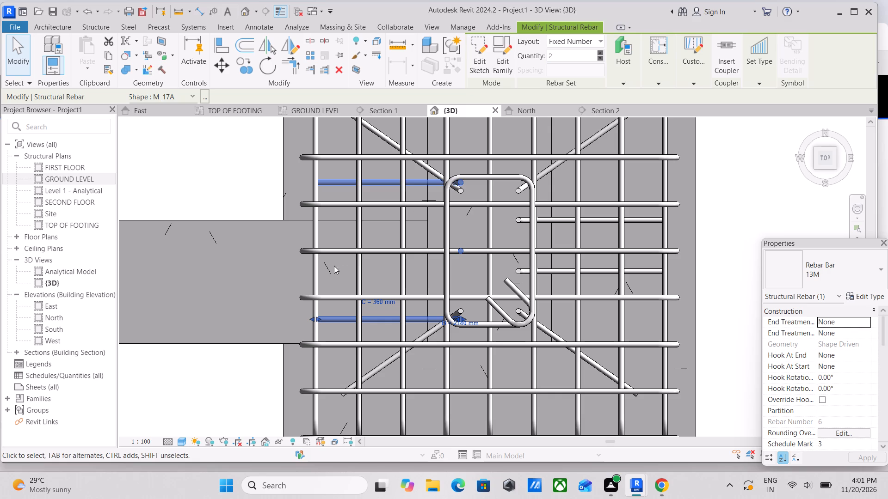
scroll(432, 257, down, 1)
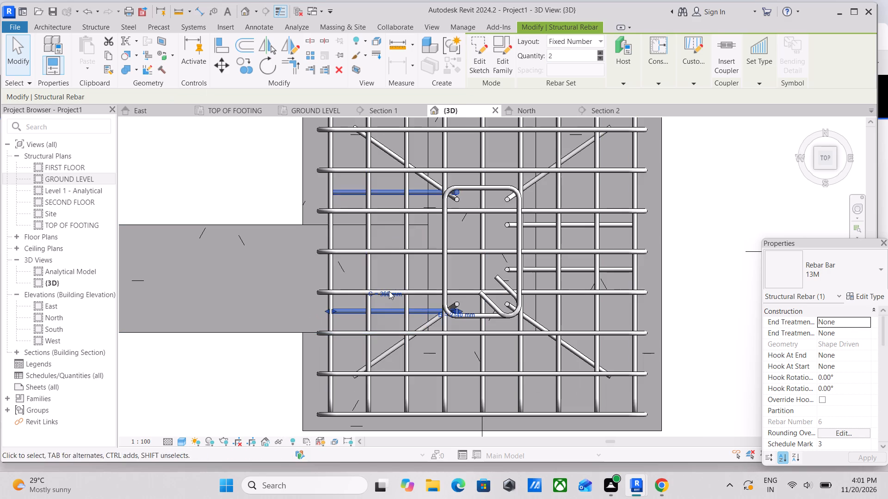
key(Escape)
Shift the south and north bars of the west-side 13M set inward, level with the matching bars of the east-side set.
scroll(398, 318, up, 3)
click(395, 310)
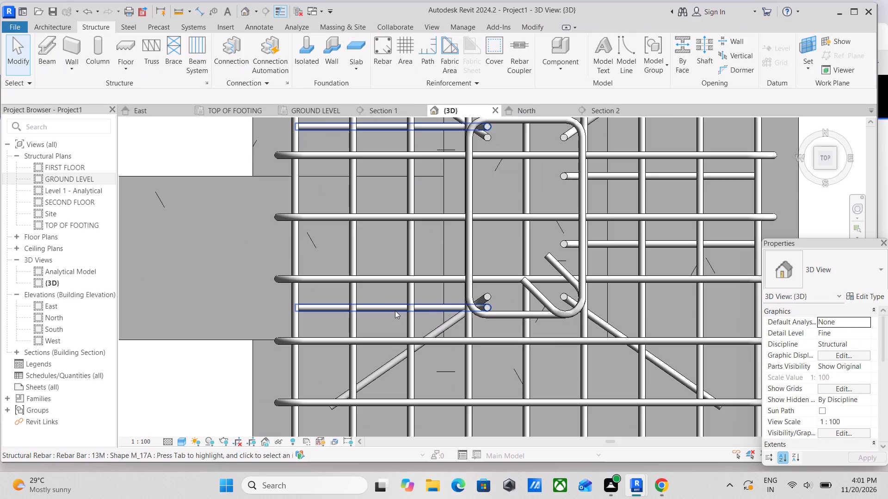
click(394, 304)
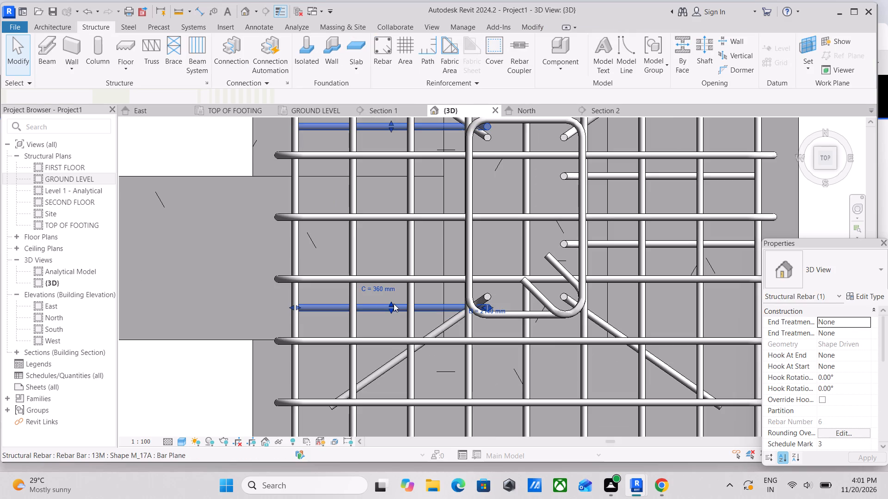
drag(390, 304, 387, 282)
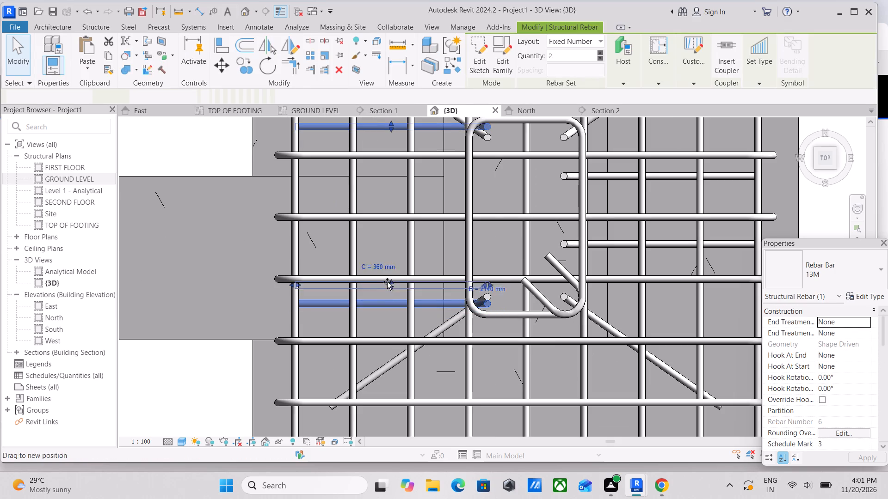
drag(387, 282, 388, 253)
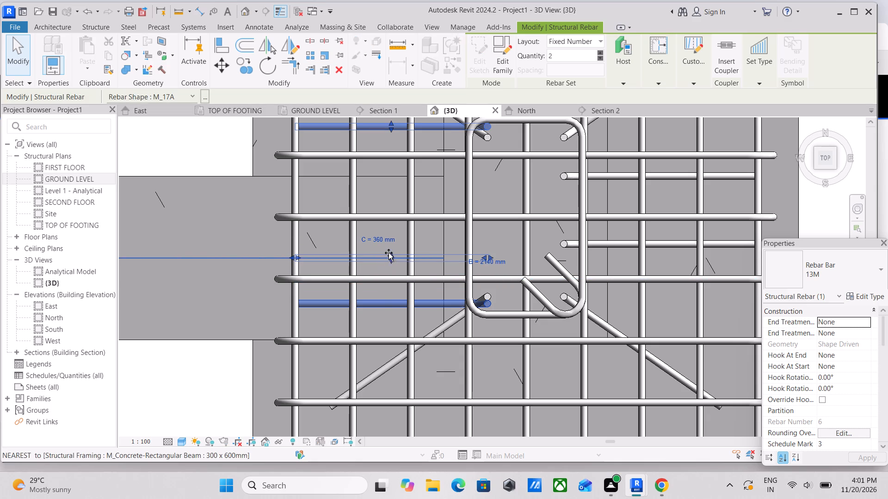
drag(388, 253, 388, 249)
click(388, 247)
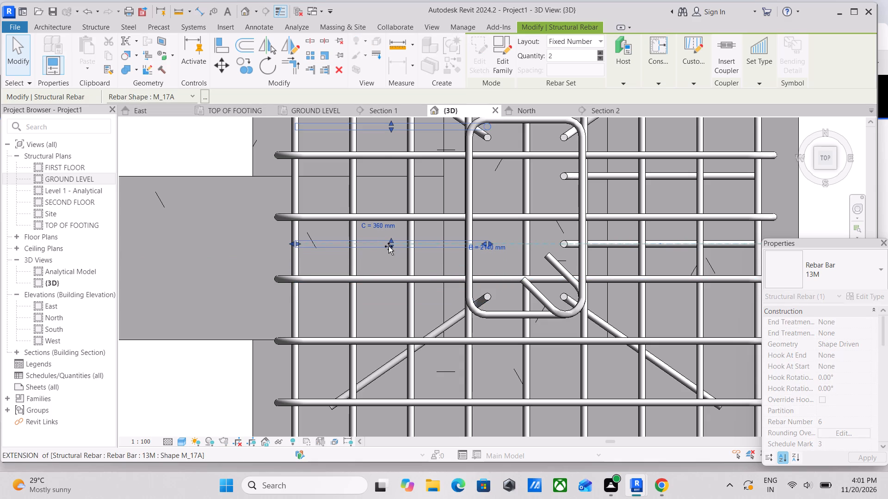
middle_drag(384, 162, 395, 236)
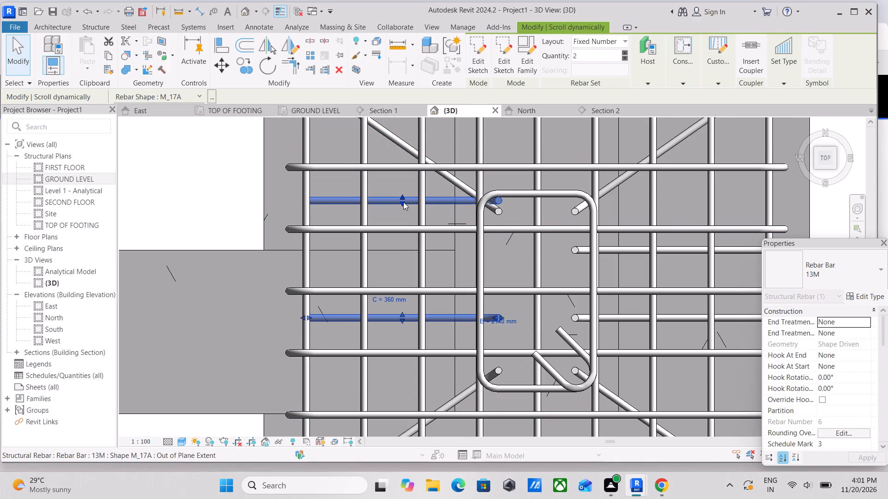
drag(403, 202, 407, 247)
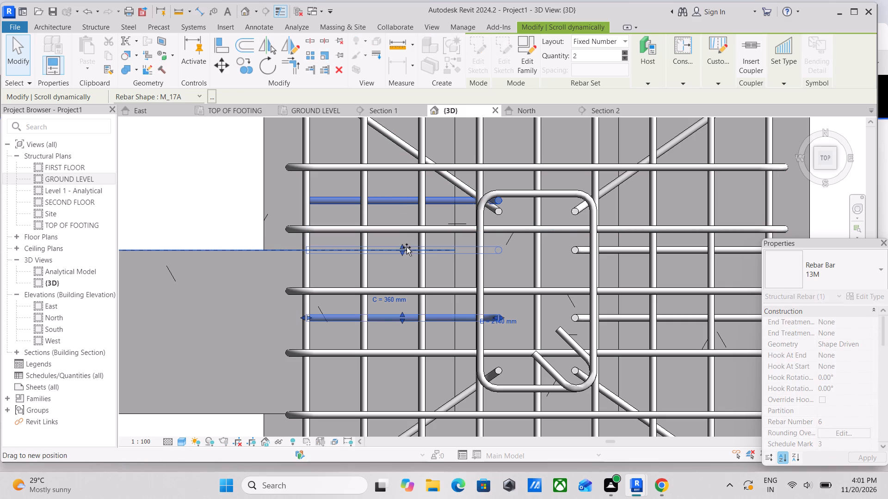
drag(407, 247, 407, 249)
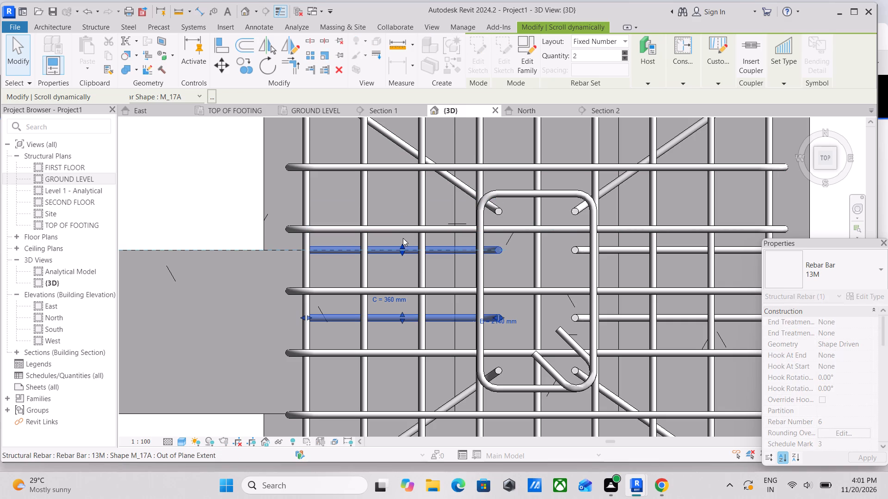
key(Escape)
scroll(424, 281, down, 1)
key(Escape)
key(Escape)
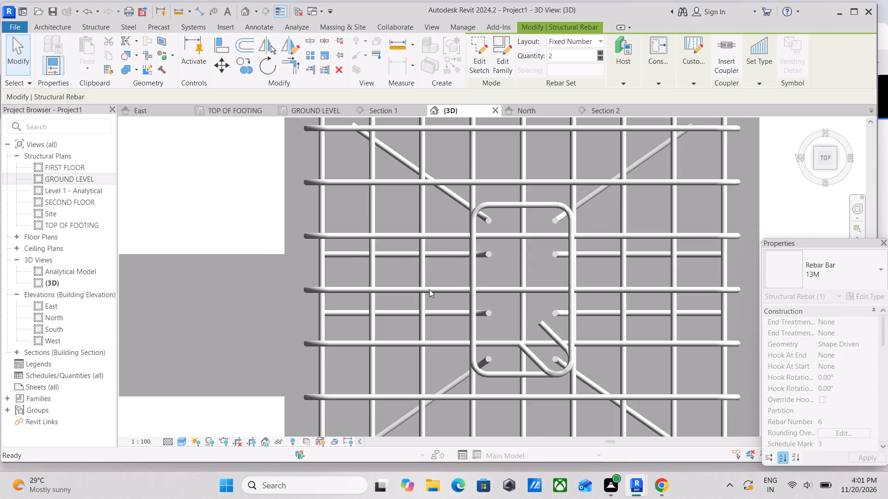
Nudge the south bar of the west-side 13M set slightly south, toward the tie's southwest corner bar.
middle_drag(436, 294, 433, 250)
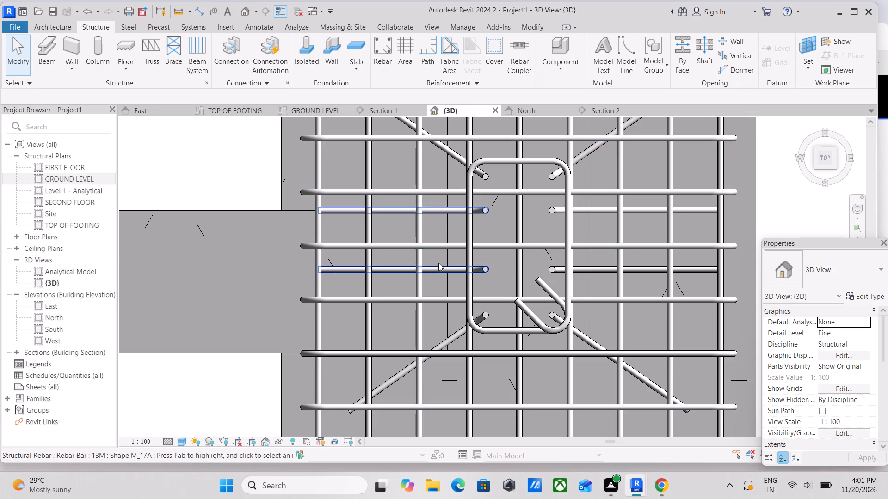
scroll(449, 282, up, 3)
click(438, 261)
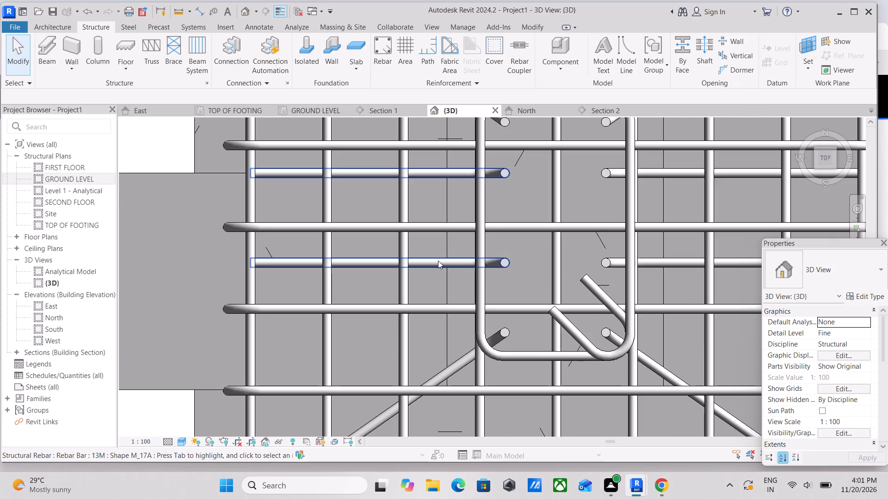
click(382, 269)
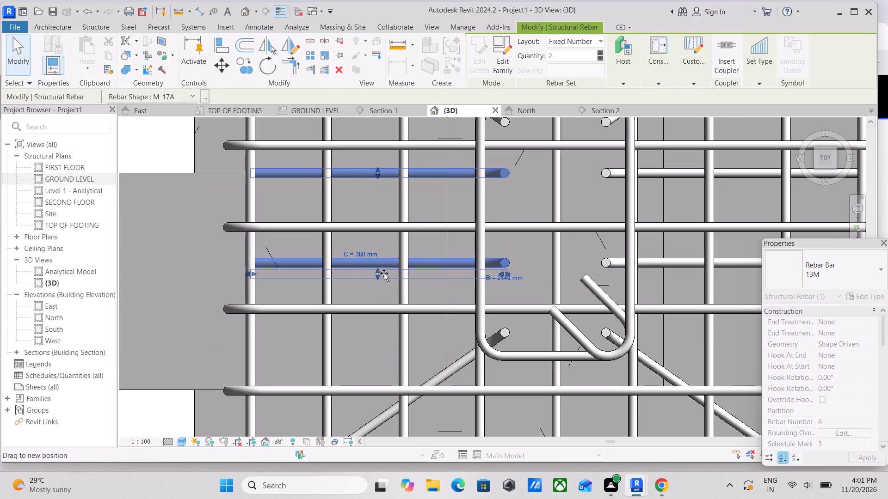
key(Escape)
key(Escape)
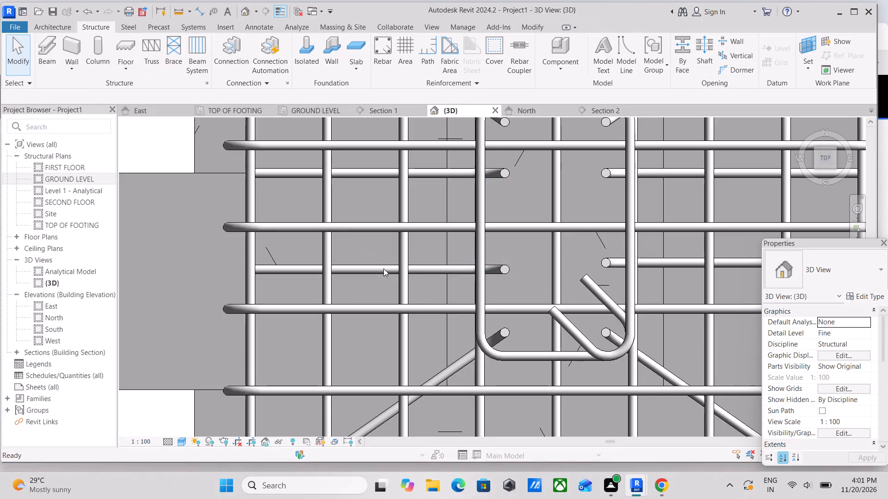
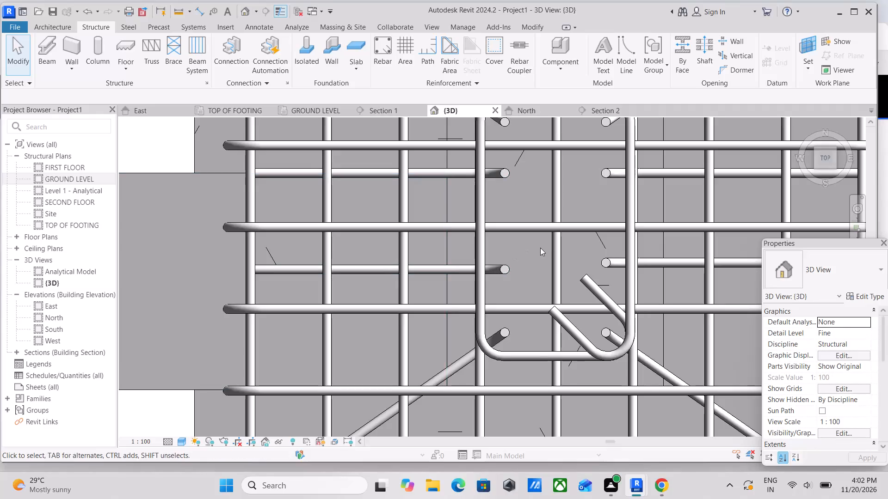
Examine the whole foundation frame in an isometric view to check which columns along grid D lack reinforcement.
key(Escape)
scroll(557, 245, down, 4)
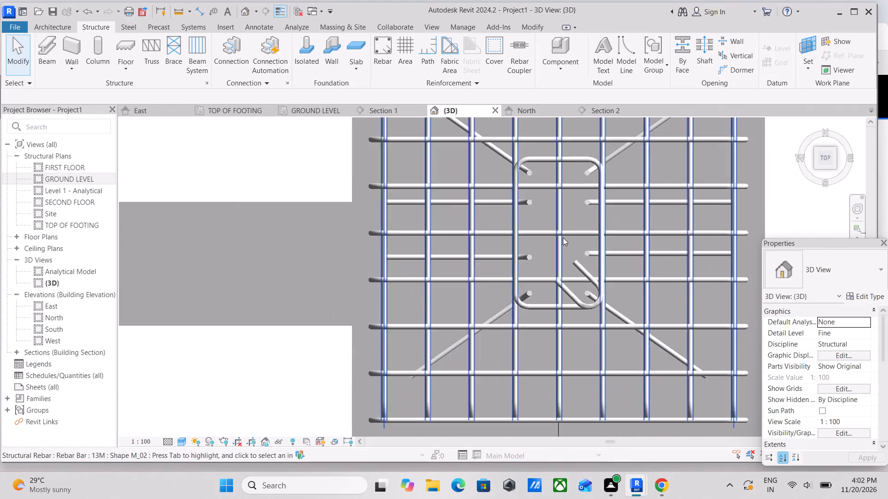
scroll(563, 237, down, 3)
middle_drag(562, 237, 531, 234)
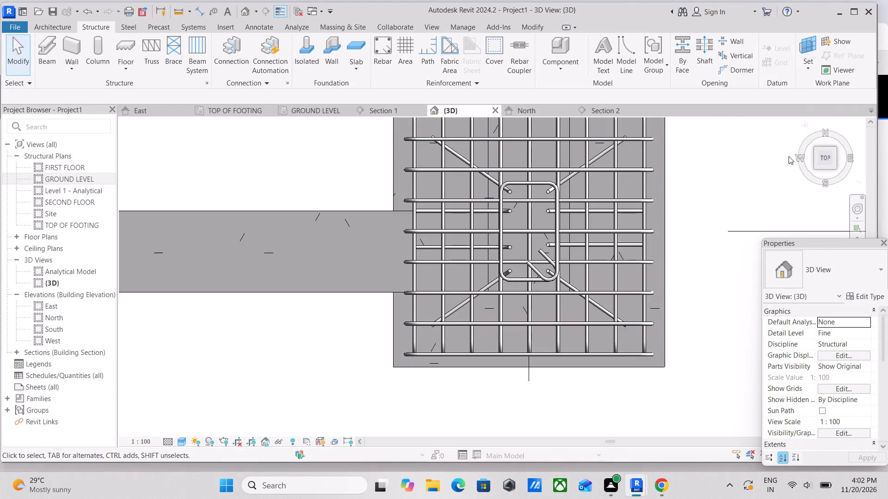
click(814, 167)
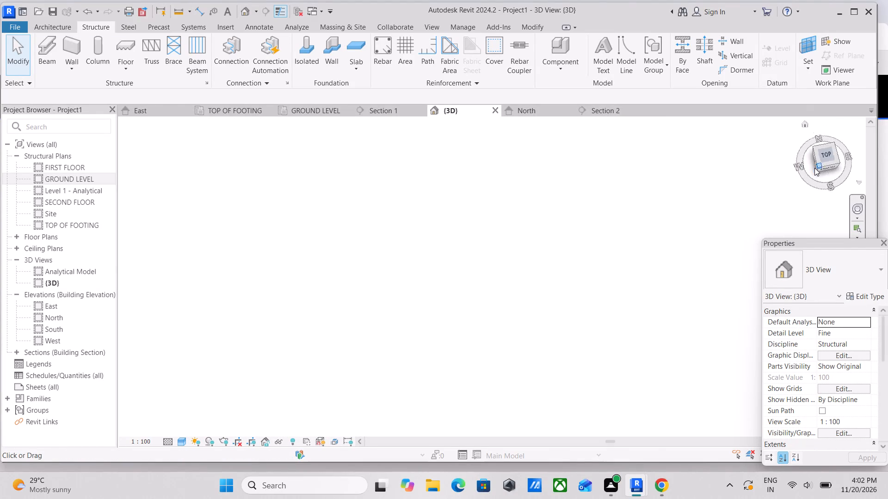
scroll(548, 304, up, 1)
middle_click(548, 304)
scroll(548, 304, up, 1)
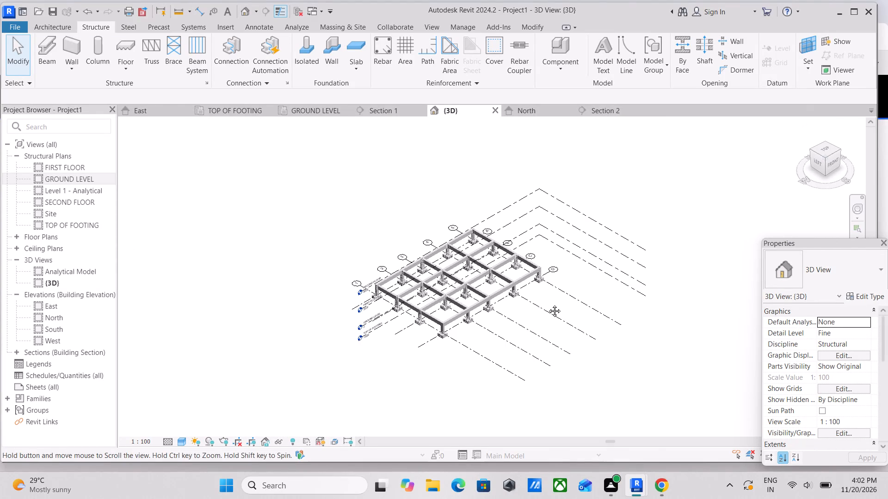
scroll(456, 343, up, 9)
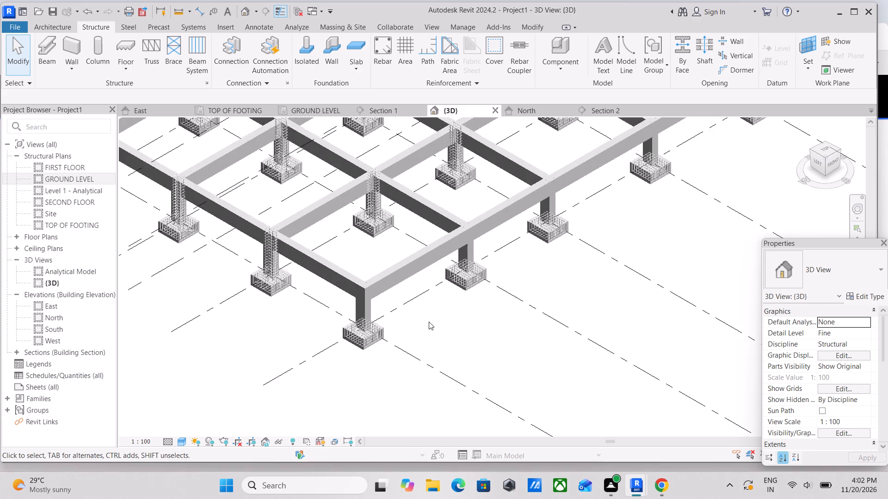
scroll(429, 322, up, 2)
scroll(424, 294, down, 4)
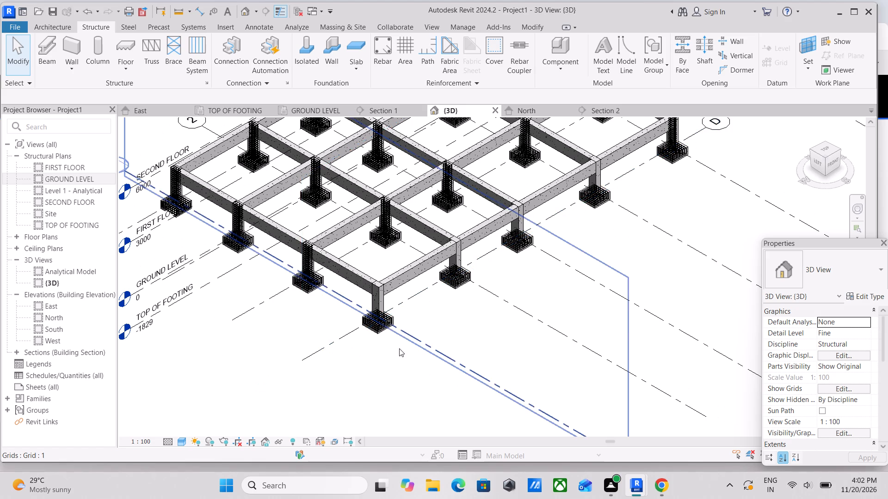
scroll(388, 261, up, 5)
scroll(398, 298, down, 4)
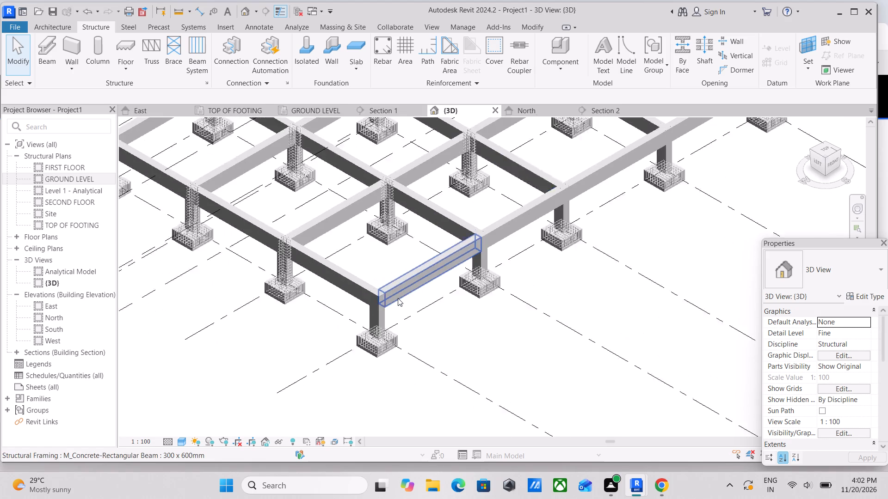
scroll(409, 275, down, 1)
middle_drag(410, 277, 416, 394)
scroll(416, 394, up, 1)
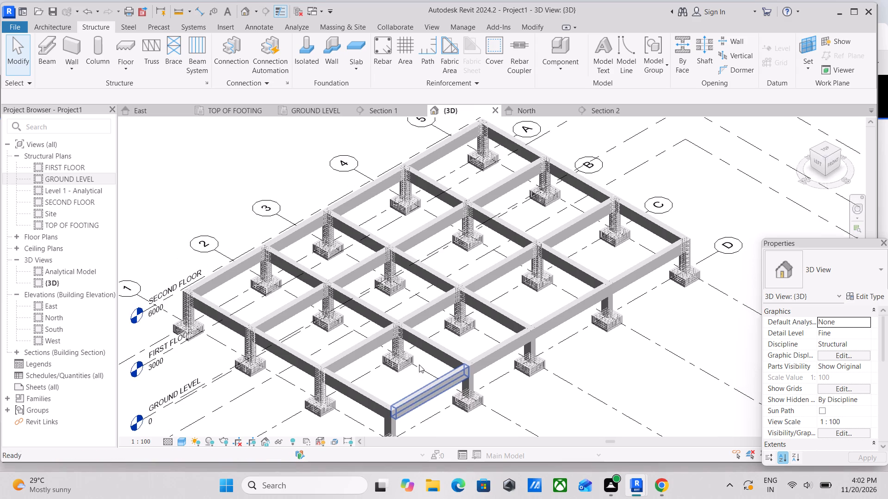
middle_drag(456, 270, 417, 279)
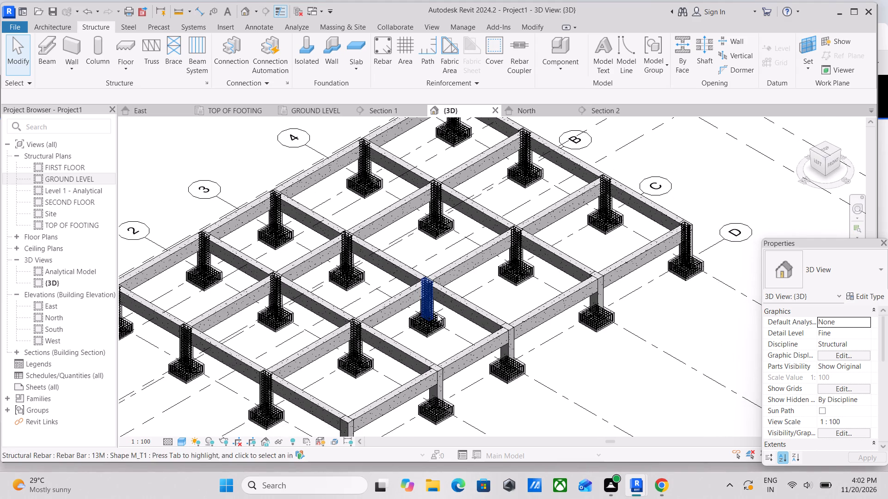
scroll(531, 318, up, 3)
middle_drag(572, 308, 488, 385)
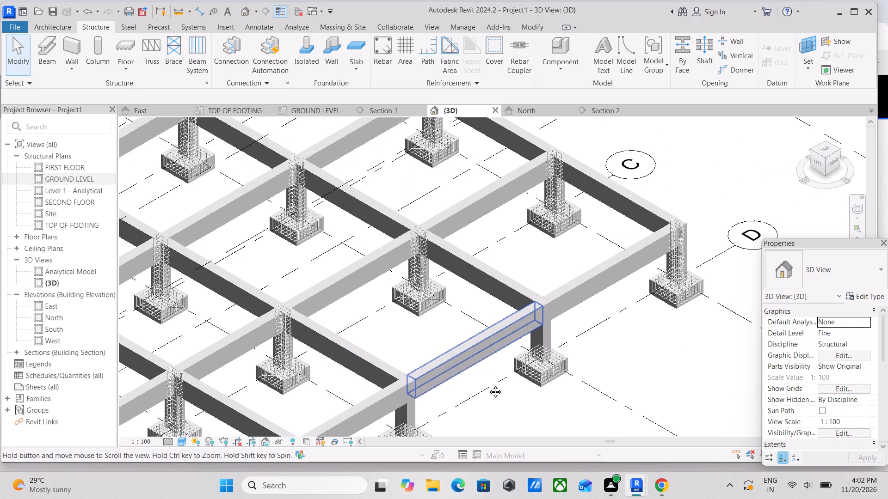
middle_drag(488, 385, 499, 375)
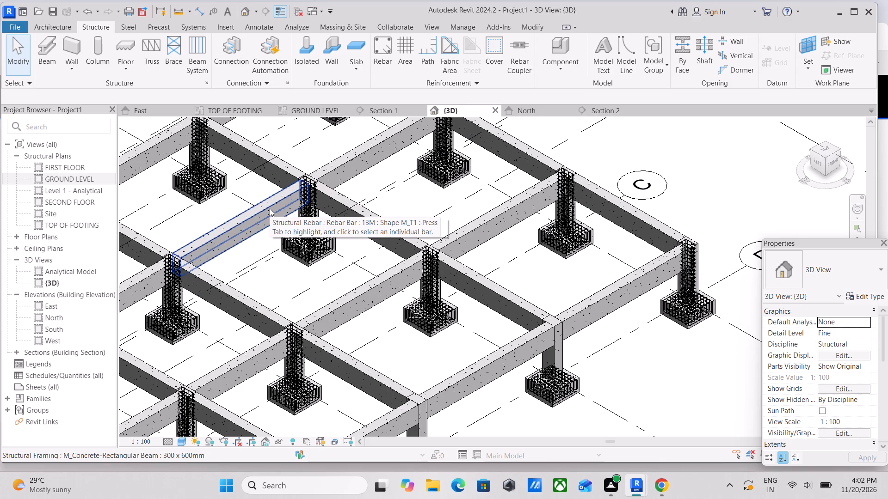
Propagate the rebar of the 300 x 450mm column at D-5 to the four other columns along grid D, aligned by host.
scroll(719, 231, up, 3)
scroll(699, 292, up, 4)
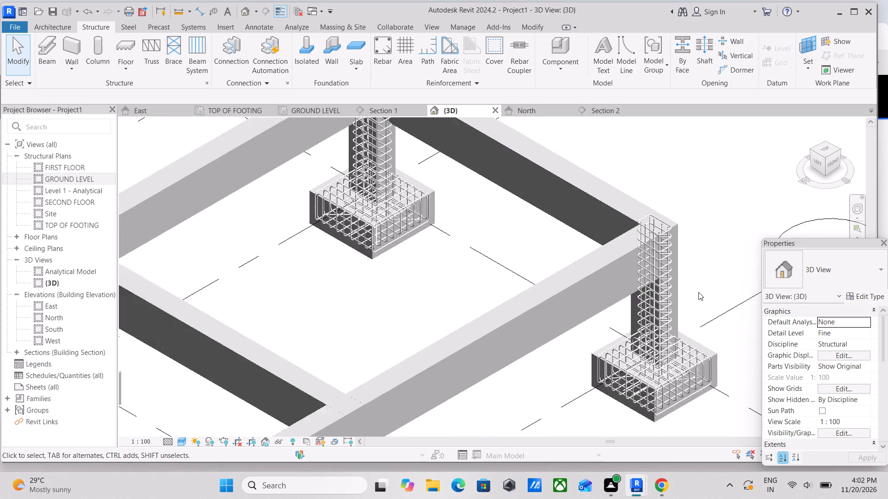
scroll(673, 262, up, 7)
scroll(673, 261, down, 1)
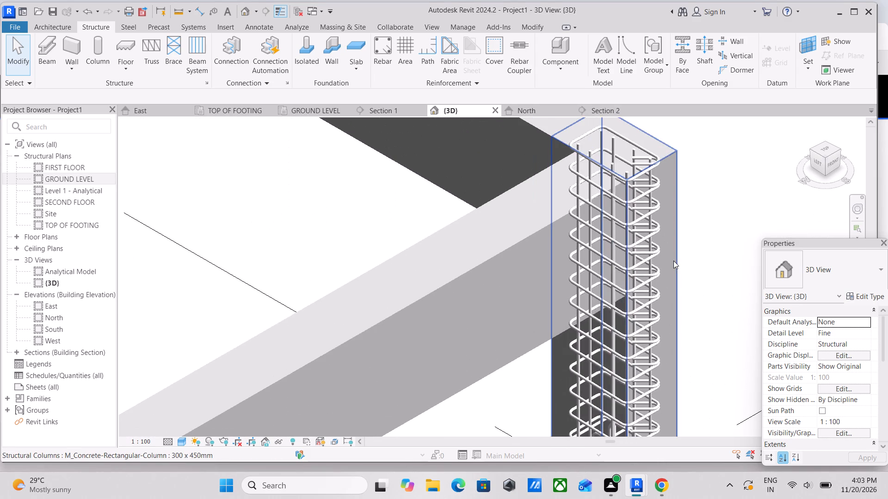
click(673, 261)
scroll(673, 261, down, 6)
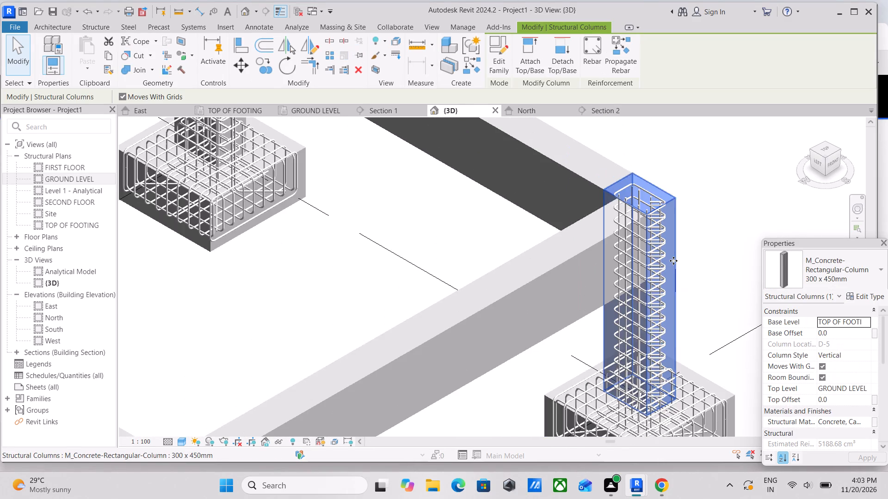
scroll(673, 261, down, 5)
middle_drag(673, 261, 663, 207)
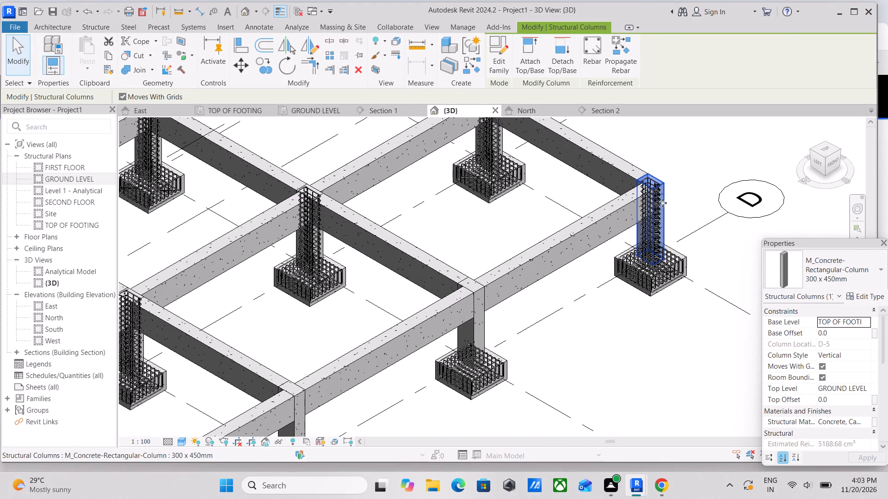
click(621, 58)
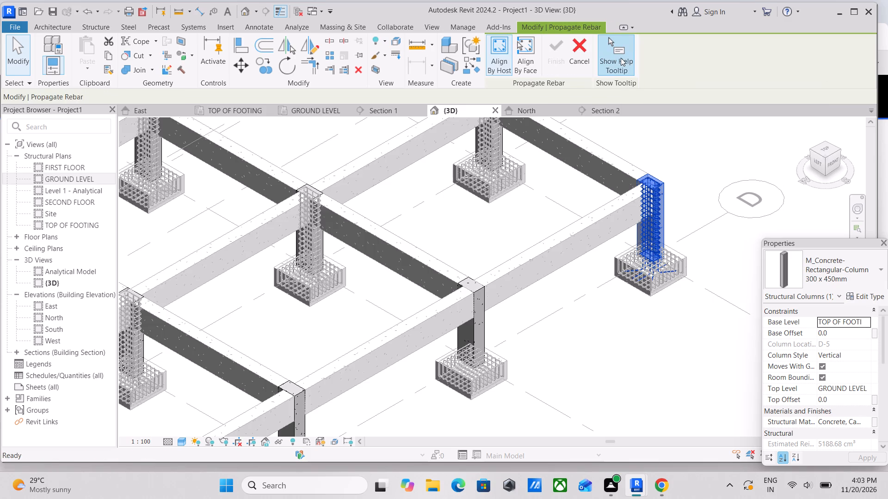
click(475, 298)
scroll(469, 320, down, 1)
middle_drag(470, 320, 516, 227)
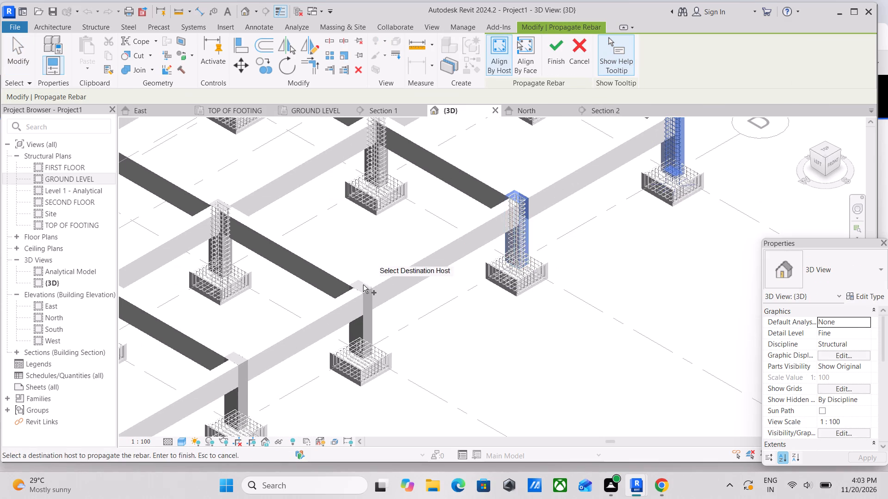
click(370, 291)
middle_drag(349, 305, 447, 225)
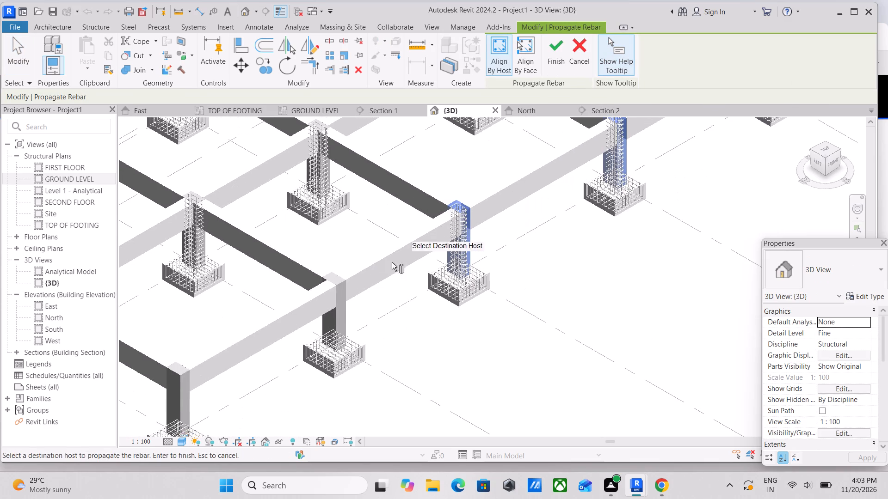
click(342, 283)
middle_drag(301, 307, 426, 228)
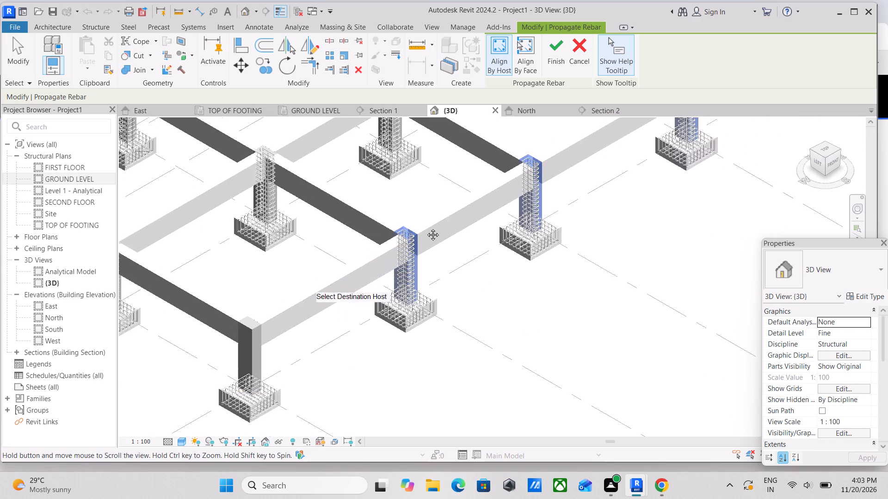
middle_drag(426, 228, 438, 220)
click(308, 295)
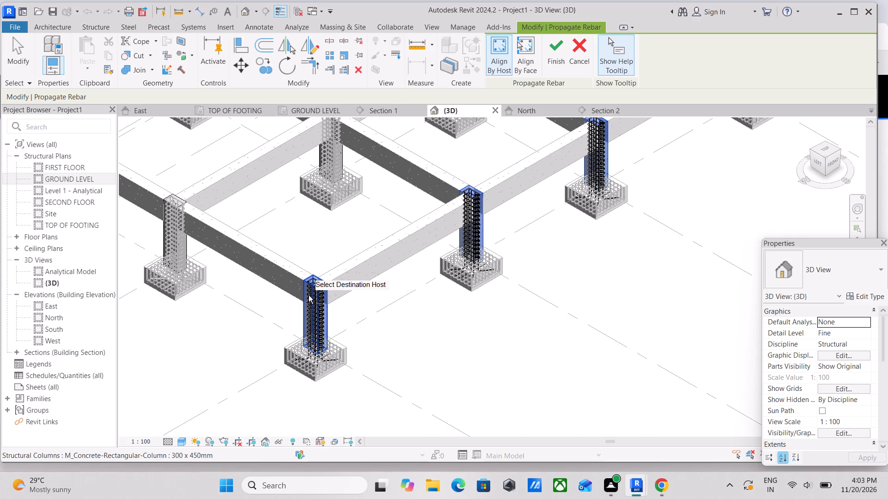
scroll(308, 295, up, 3)
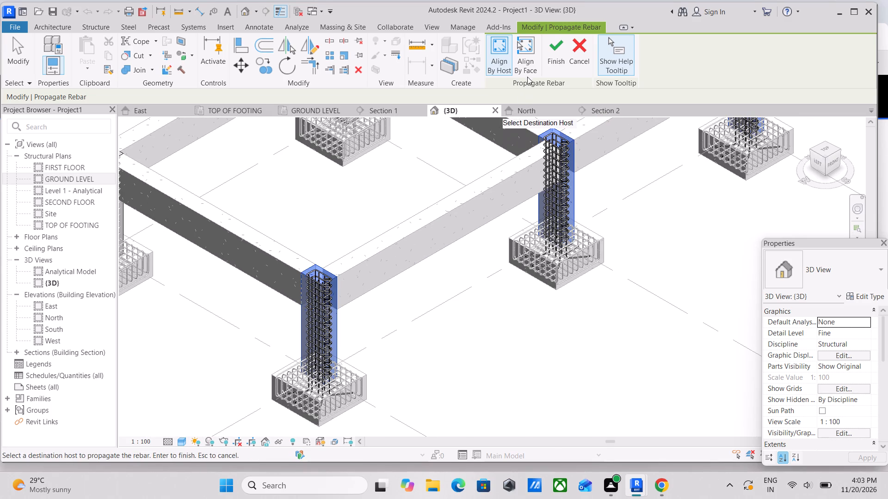
click(552, 57)
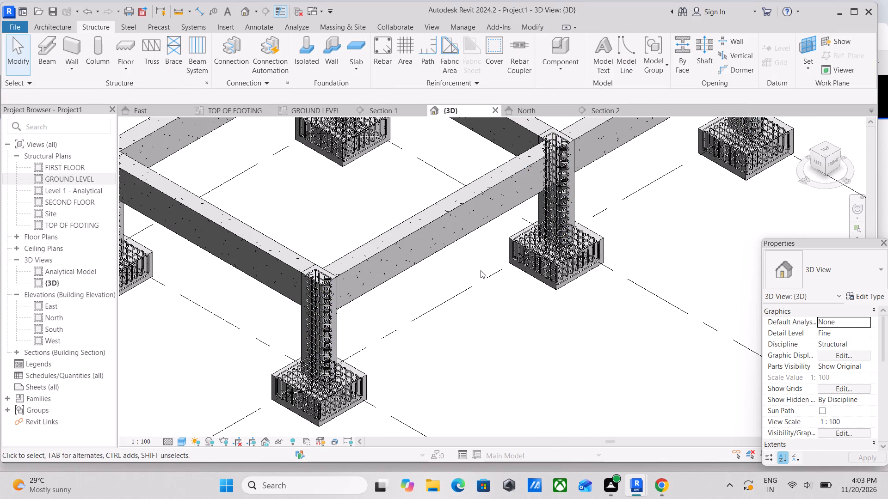
Examine the reinforcement in the columns along grid D and across the rest of the foundation frame.
scroll(481, 270, down, 6)
middle_drag(464, 298, 493, 433)
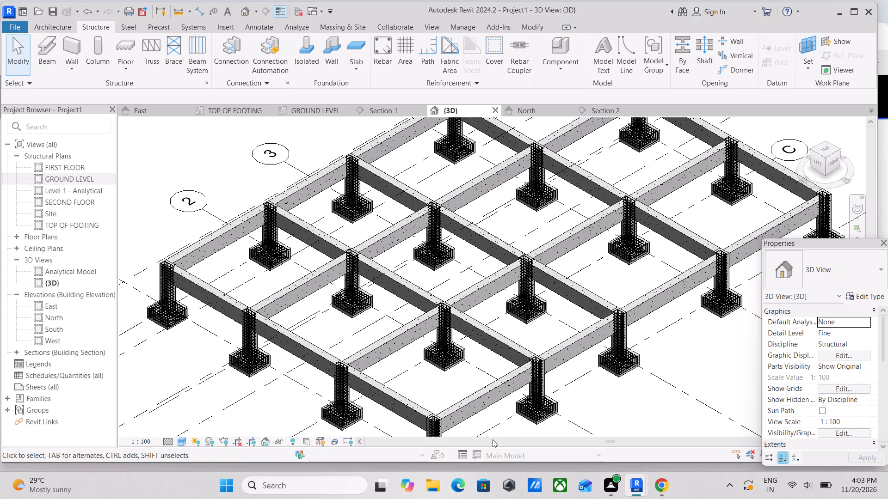
scroll(436, 355, down, 1)
middle_drag(436, 355, 407, 343)
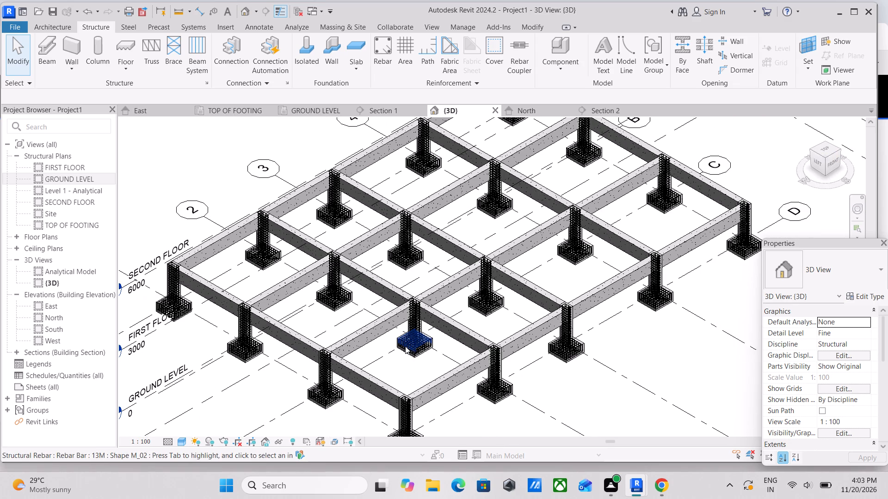
middle_drag(408, 347, 411, 315)
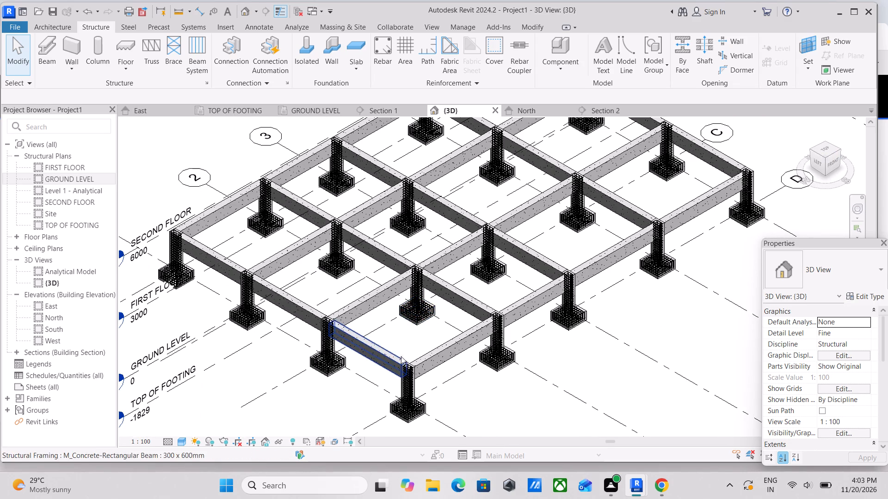
scroll(400, 366, up, 2)
scroll(447, 402, up, 3)
scroll(443, 364, down, 3)
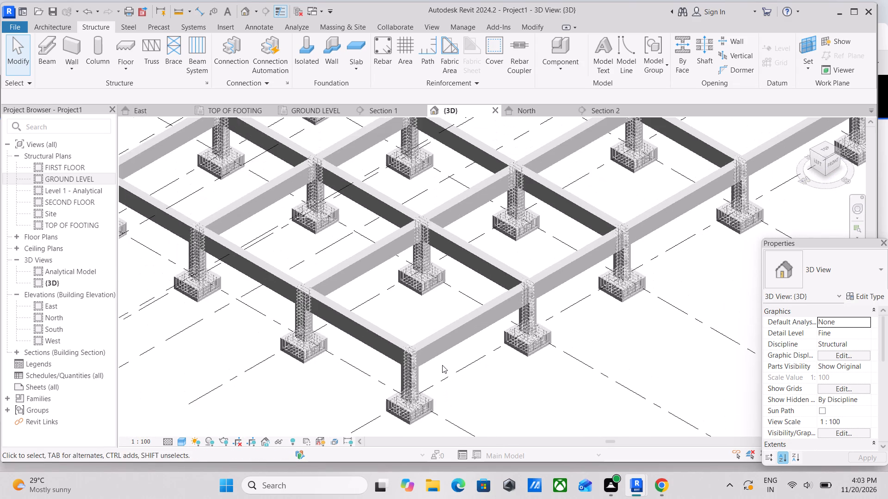
scroll(419, 371, down, 2)
middle_drag(396, 377, 363, 405)
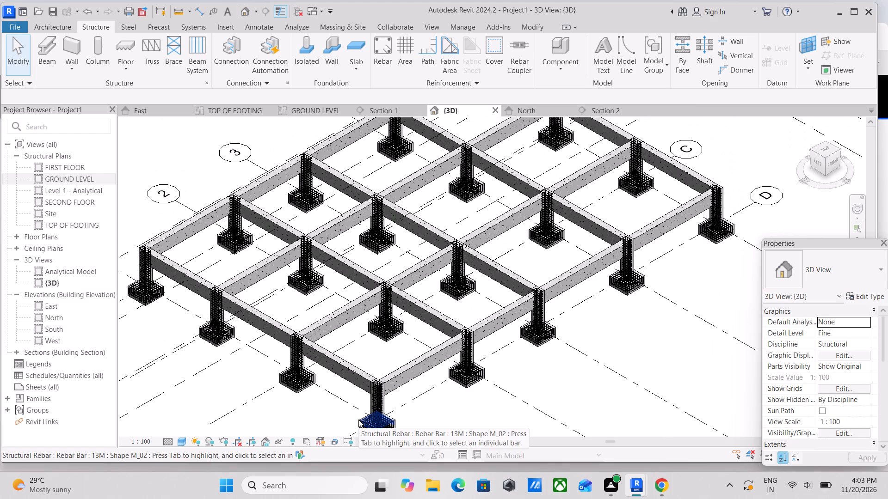
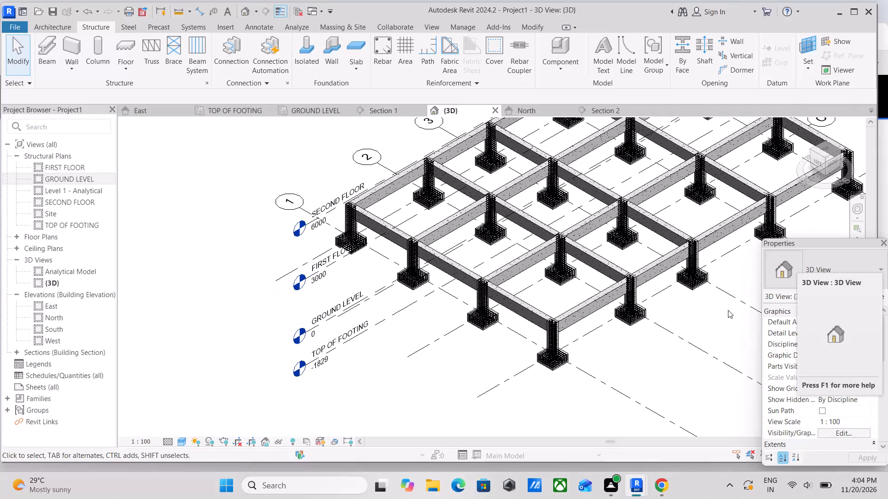
Examine the column and footing reinforcement in the 3D view from several angles, including the corner columns and grid D.
scroll(759, 272, down, 1)
scroll(672, 320, up, 5)
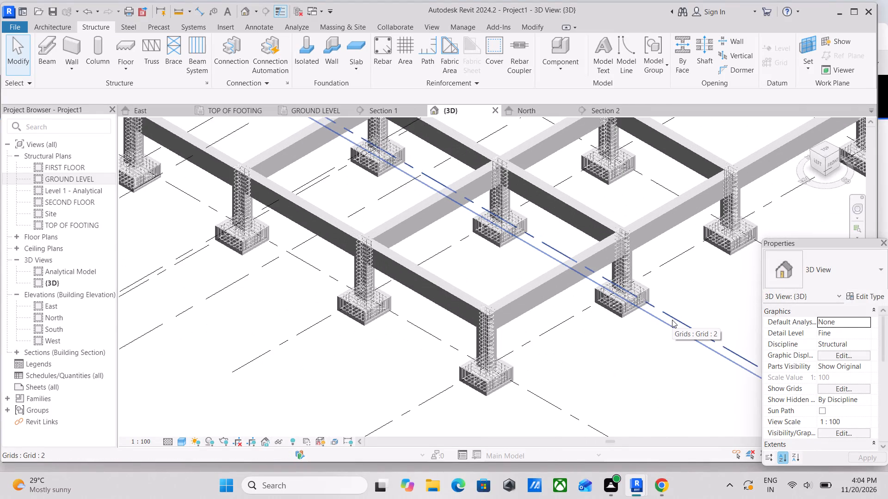
scroll(672, 320, up, 2)
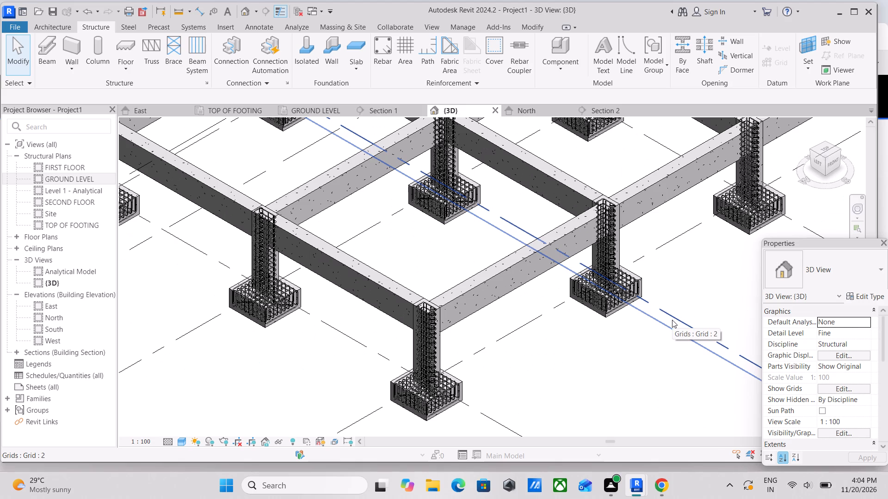
scroll(672, 320, up, 2)
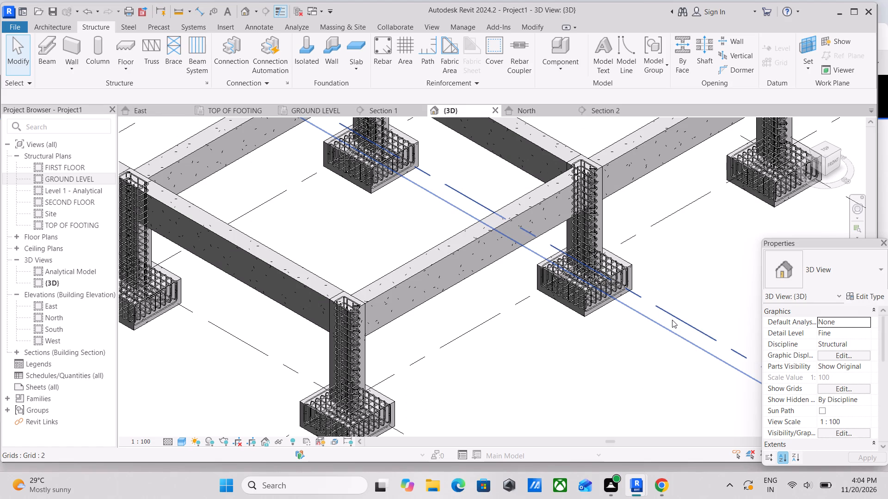
scroll(672, 321, down, 9)
middle_drag(679, 320, 665, 295)
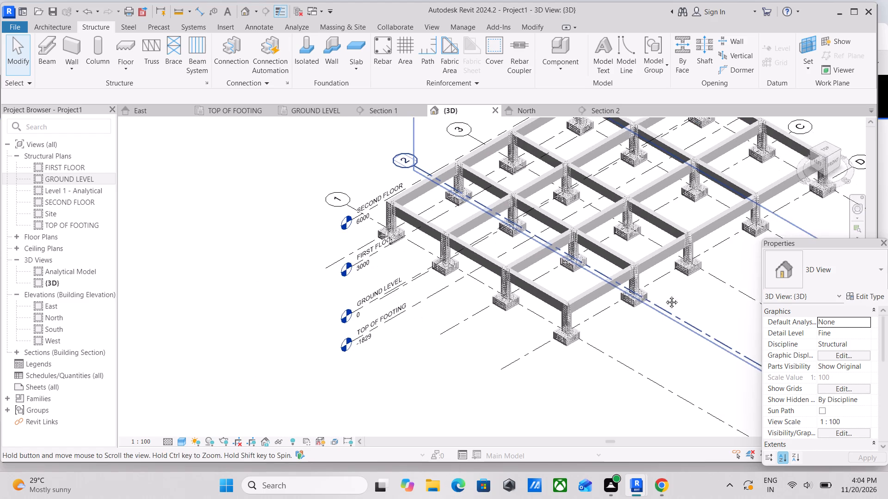
middle_drag(665, 295, 686, 249)
middle_drag(699, 317, 464, 283)
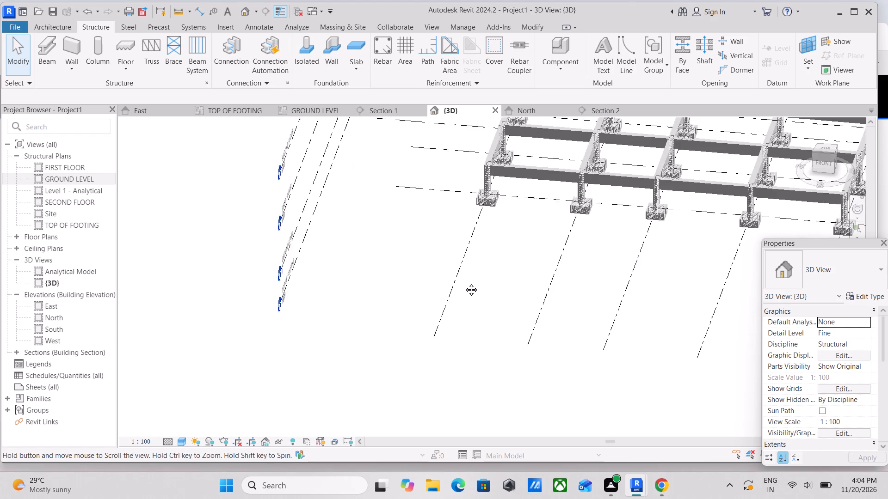
middle_drag(464, 283, 472, 283)
shift+middle_drag(657, 298, 548, 311)
shift+middle_drag(549, 311, 582, 329)
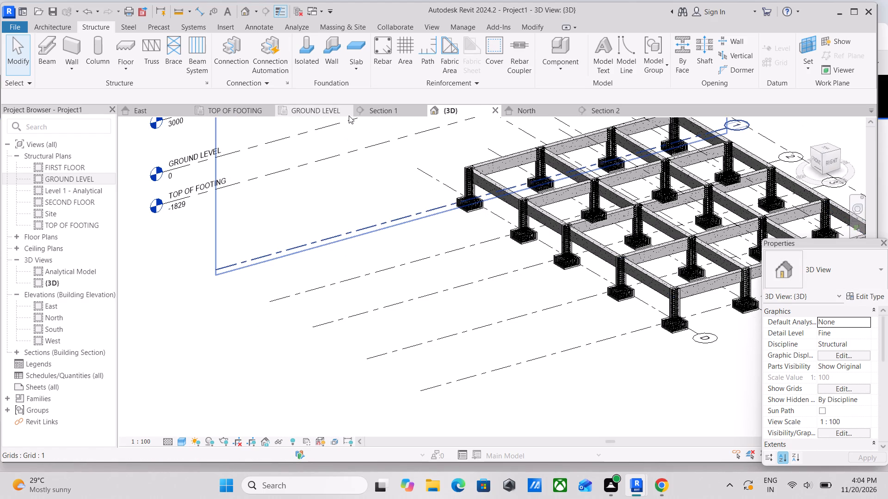
middle_drag(365, 196, 462, 272)
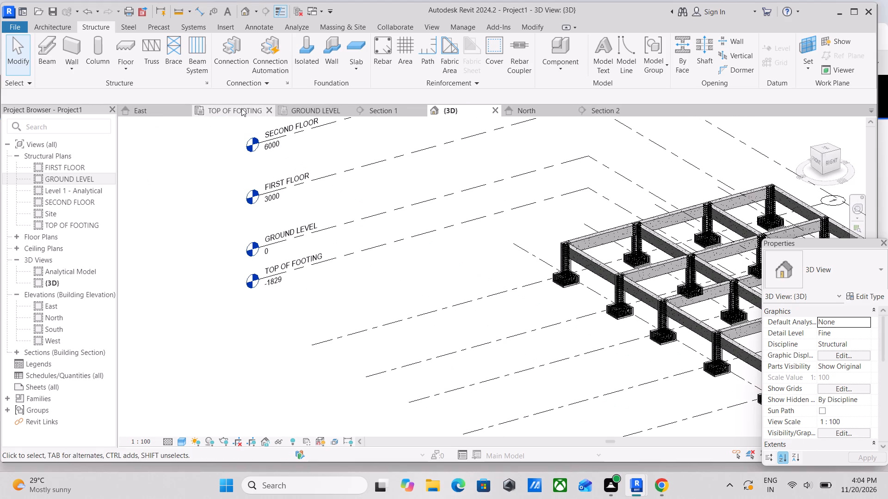
Check the TOP OF FOOTING plan, then examine the columns along grids C and D in the GROUND LEVEL plan.
click(241, 108)
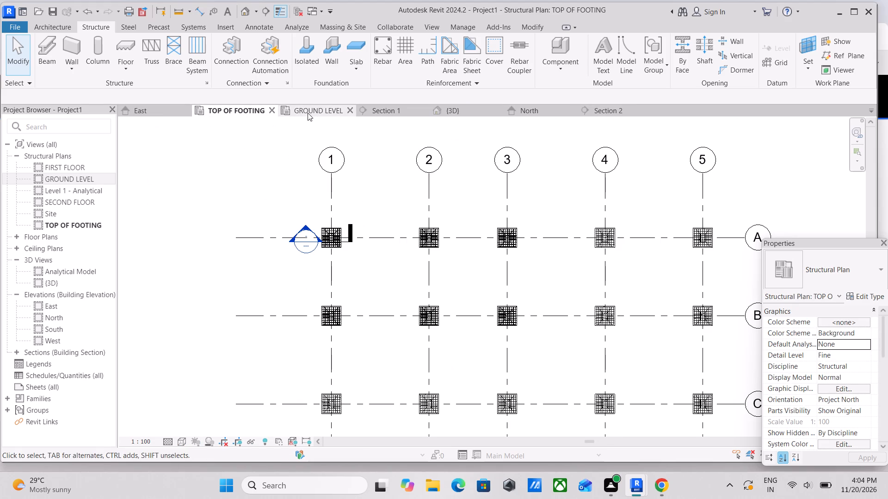
click(308, 113)
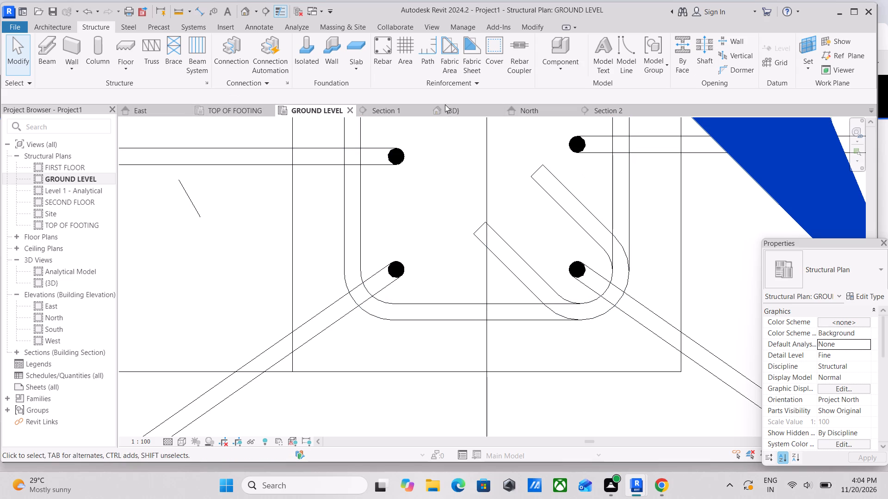
scroll(511, 291, down, 13)
scroll(541, 326, down, 3)
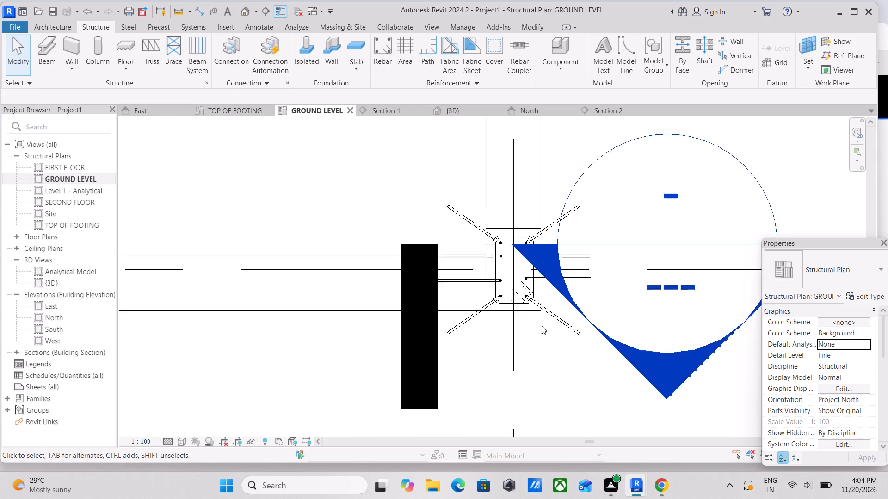
scroll(542, 326, down, 10)
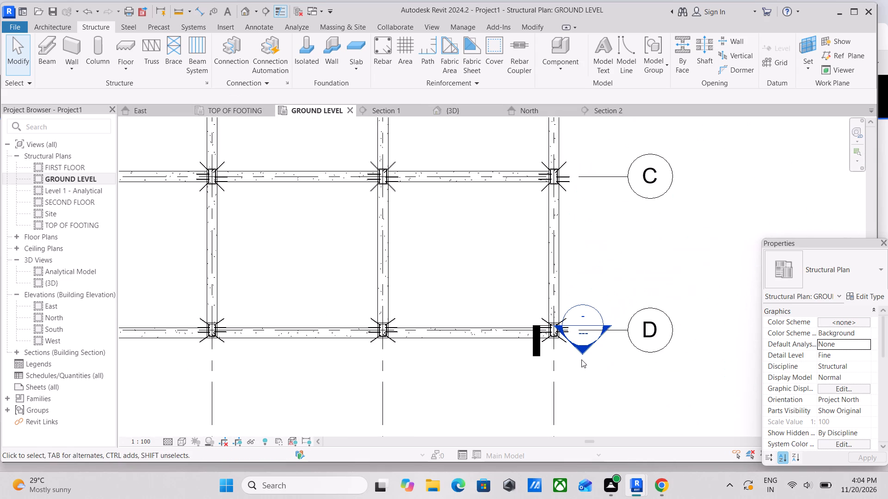
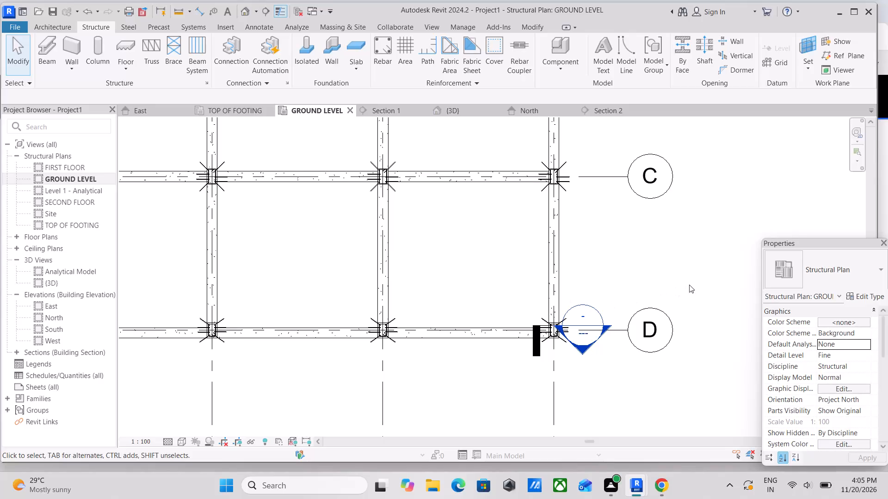
Draw a short building section across the outermost beam between grids C and D in the GROUND LEVEL plan.
middle_drag(597, 284, 609, 292)
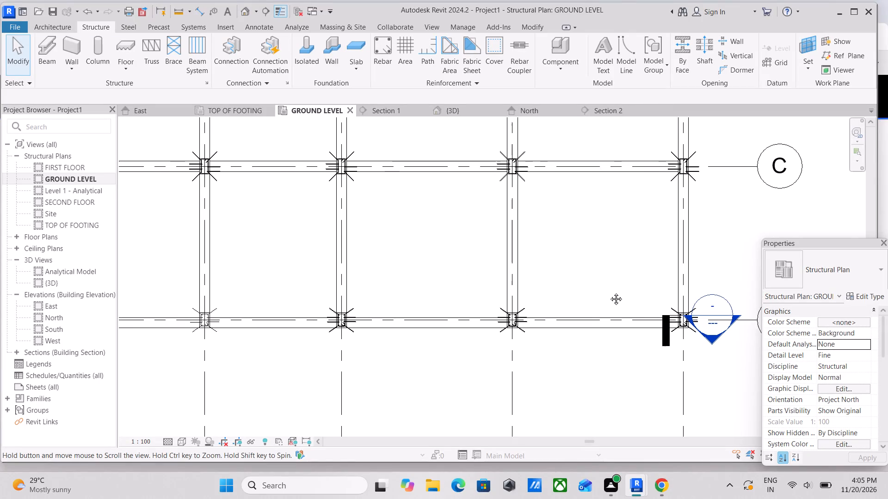
middle_drag(609, 292, 610, 291)
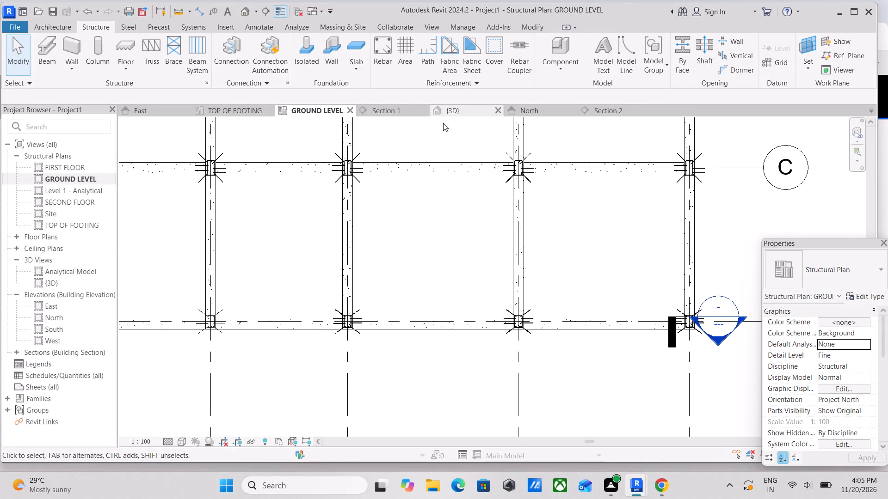
scroll(617, 171, down, 1)
middle_drag(618, 183, 659, 208)
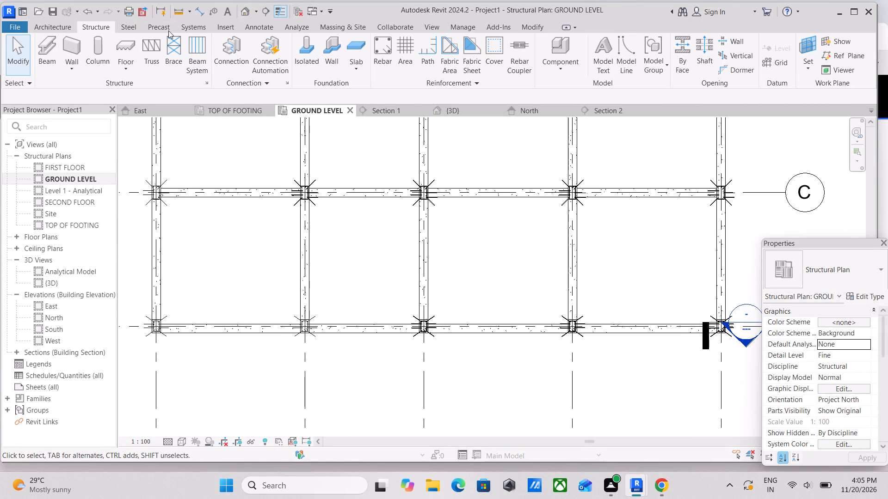
click(265, 7)
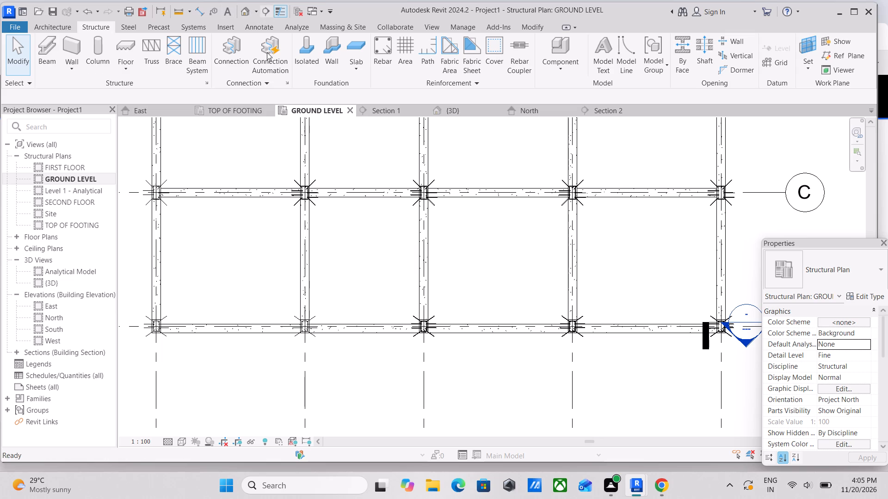
middle_drag(319, 254, 167, 196)
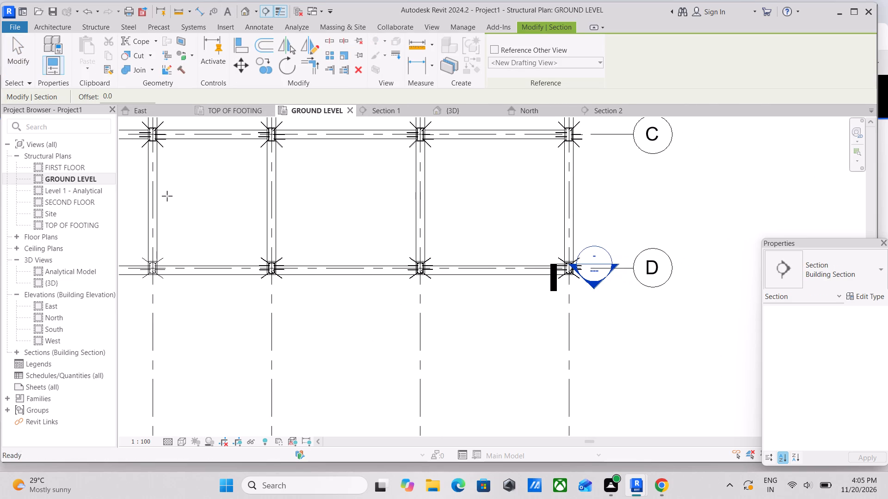
middle_drag(283, 212, 189, 196)
scroll(420, 199, up, 2)
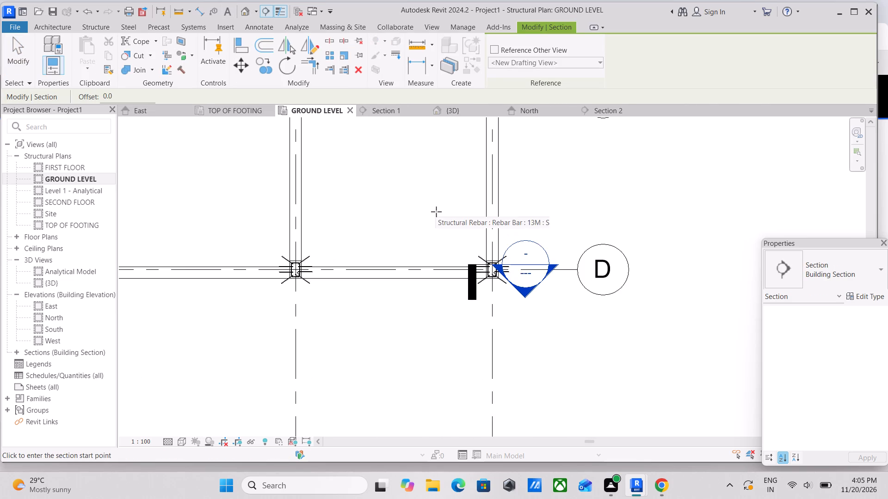
middle_drag(432, 210, 330, 185)
click(368, 186)
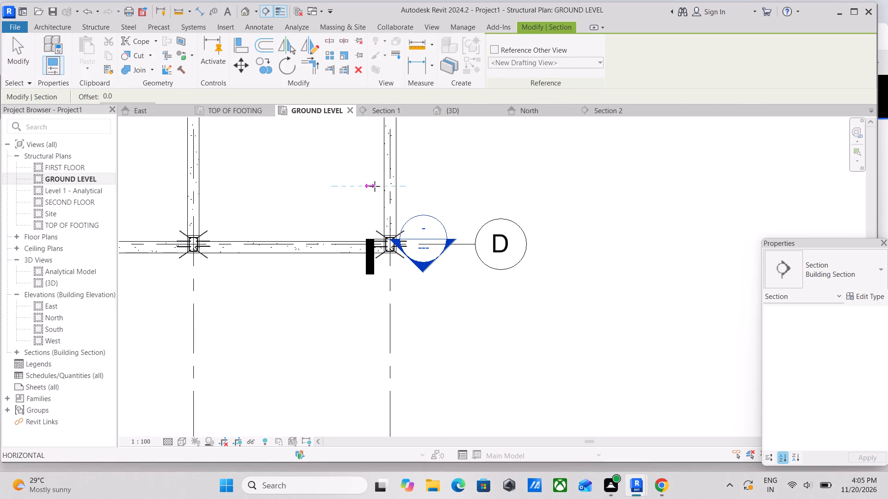
click(414, 183)
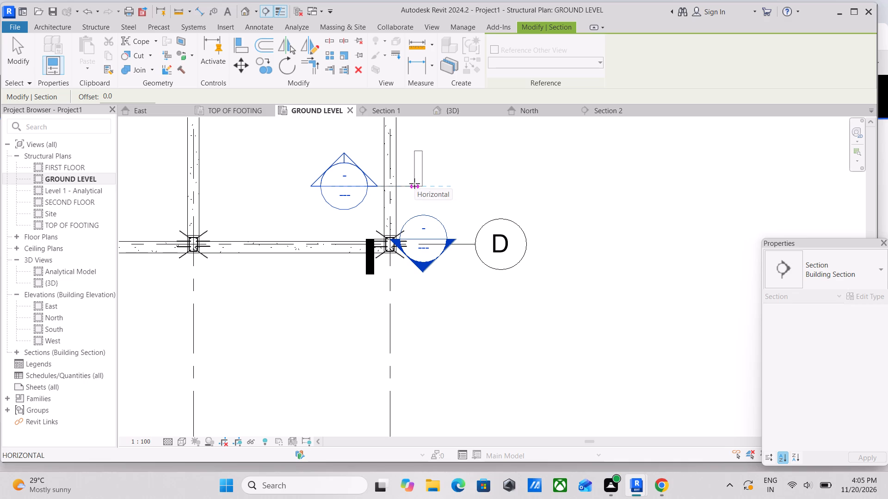
Shorten the new section's view depth to stop before the grid C column and narrow its side extents closely around the beam.
middle_drag(416, 184, 465, 230)
middle_drag(418, 178, 444, 231)
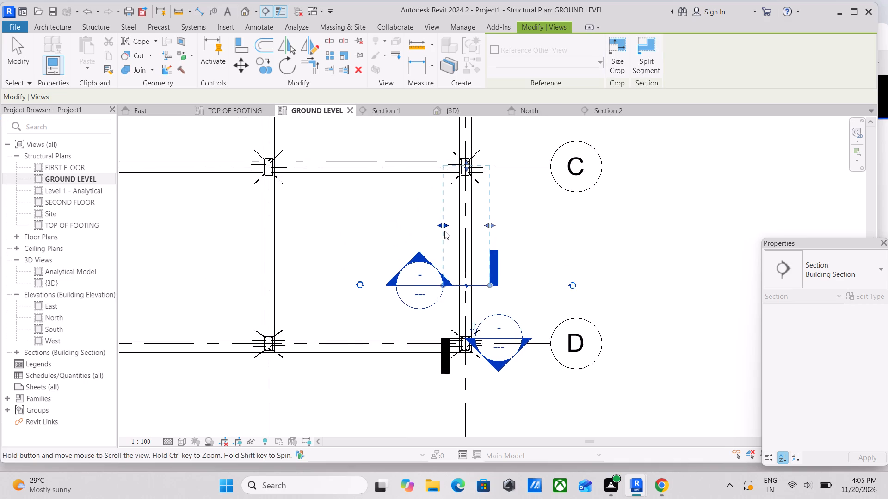
scroll(461, 169, up, 3)
drag(469, 165, 469, 165)
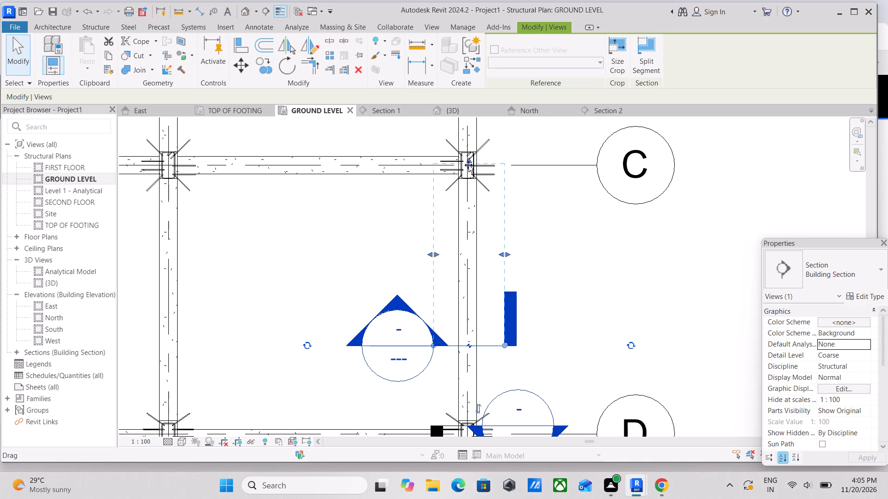
drag(469, 165, 456, 313)
scroll(447, 328, up, 2)
drag(434, 329, 437, 330)
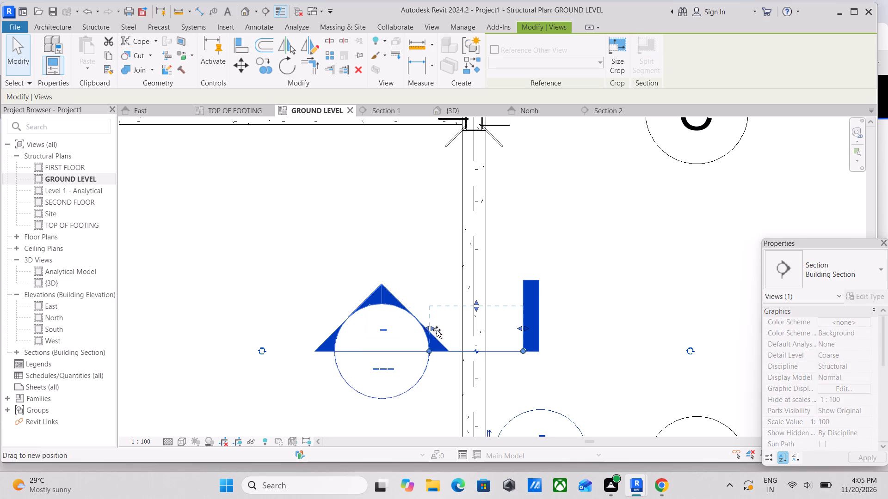
drag(437, 330, 453, 332)
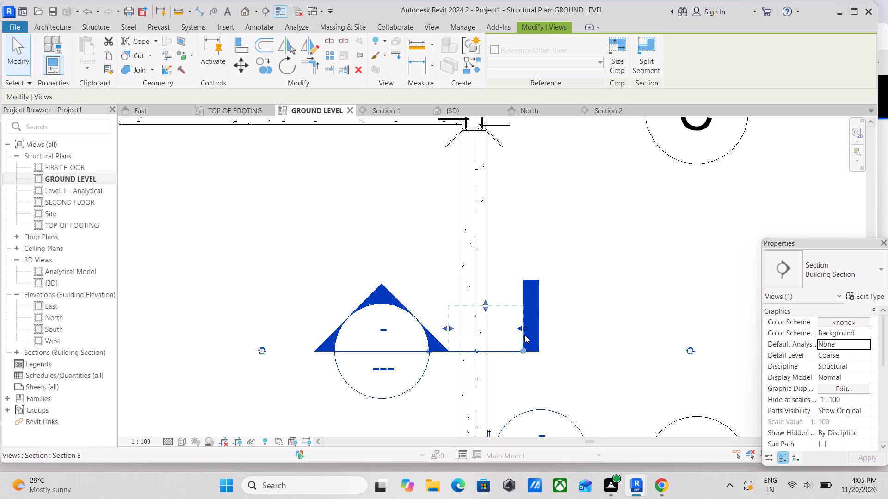
drag(521, 329, 499, 331)
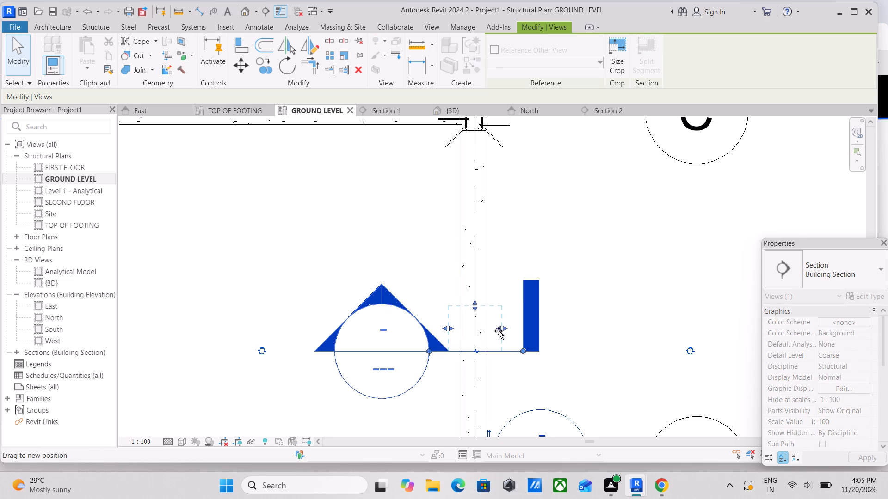
drag(499, 331, 495, 330)
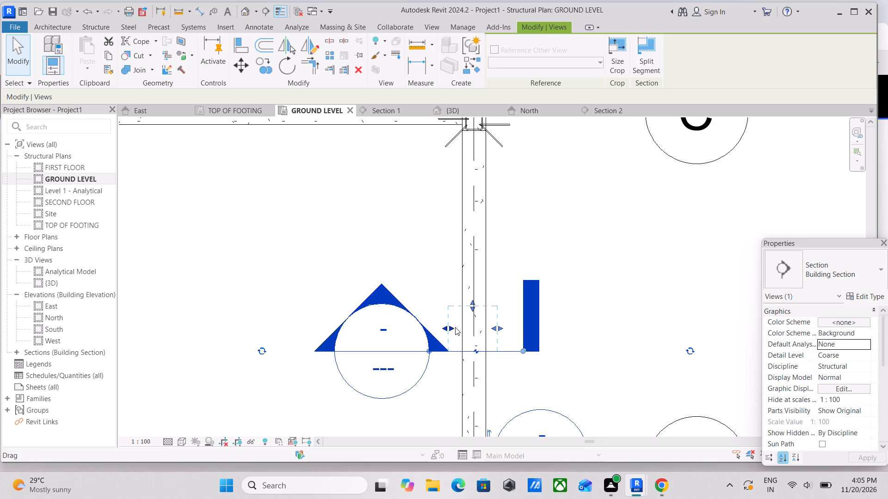
drag(455, 327, 462, 329)
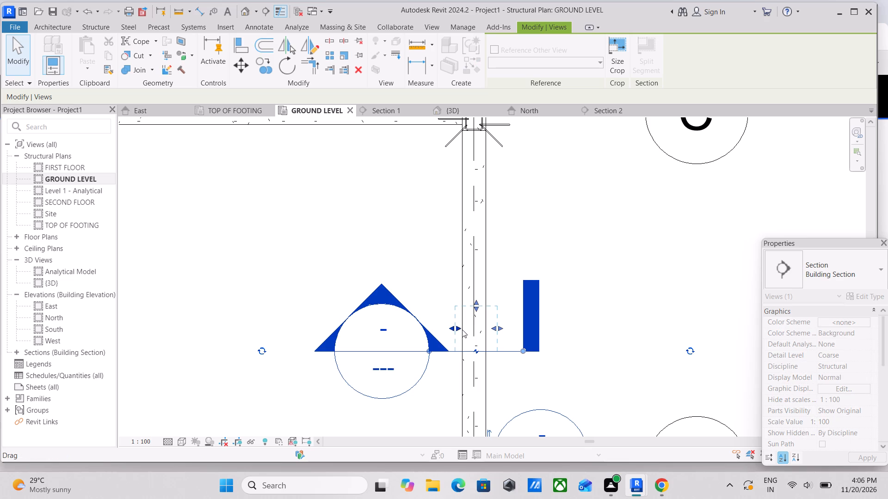
Open the view of the new section.
right_click(393, 310)
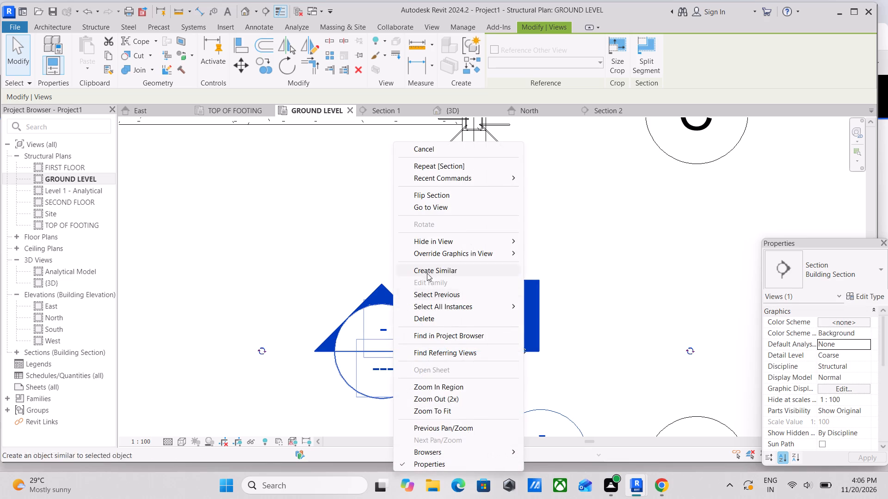
click(444, 210)
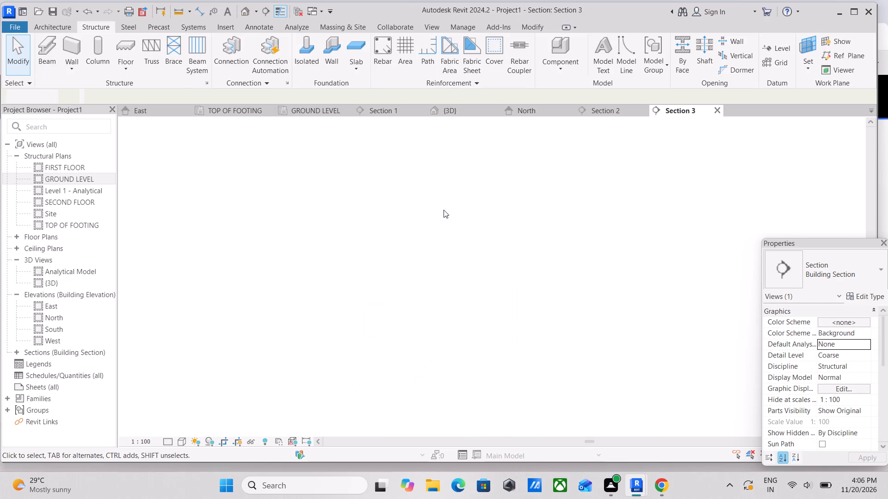
Extend the head end of the TOP OF FOOTING and GROUND LEVEL lines so their labels sit clear of the column and beam.
scroll(499, 322, up, 4)
scroll(499, 322, down, 2)
middle_drag(499, 322, 490, 290)
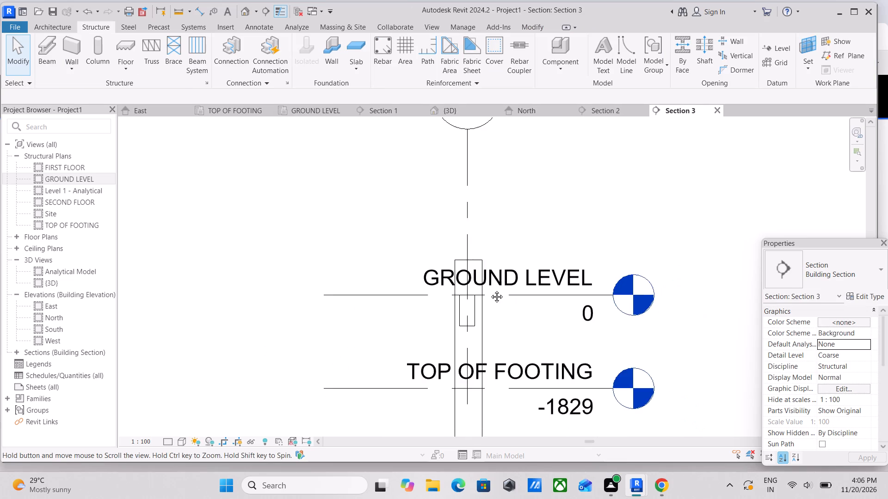
middle_drag(490, 290, 475, 250)
click(480, 325)
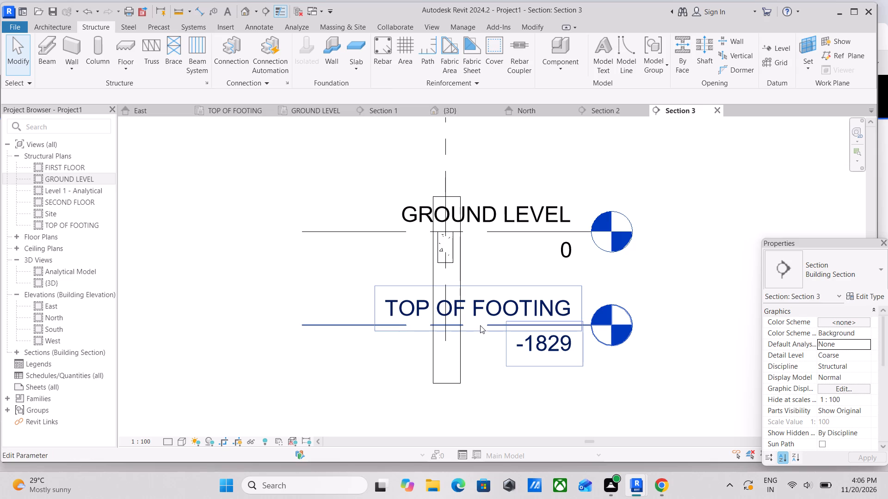
middle_drag(480, 325, 442, 304)
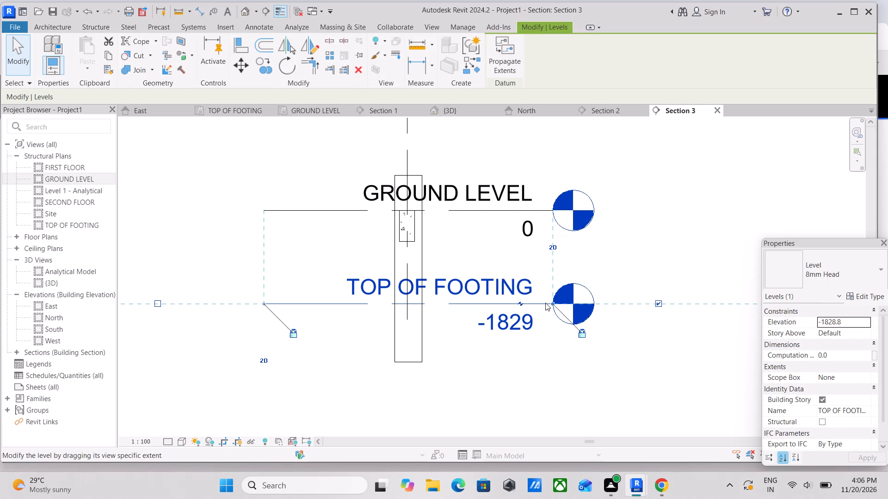
middle_drag(544, 302, 385, 280)
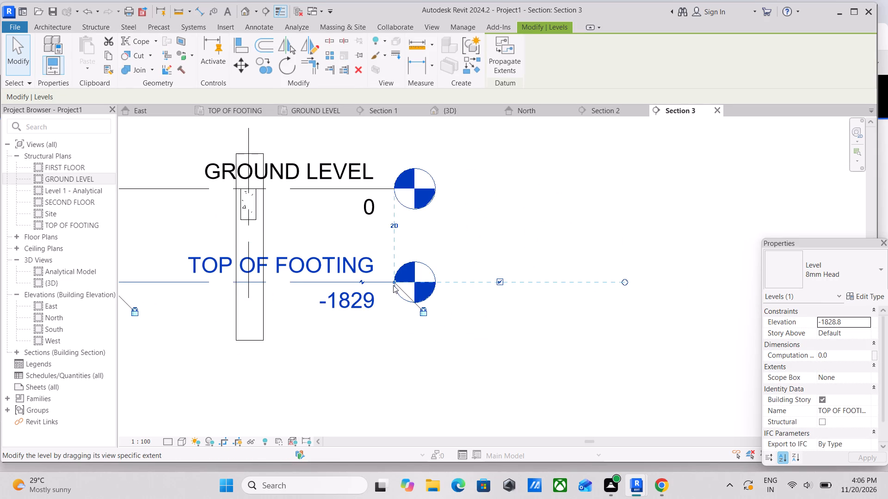
drag(393, 285, 595, 296)
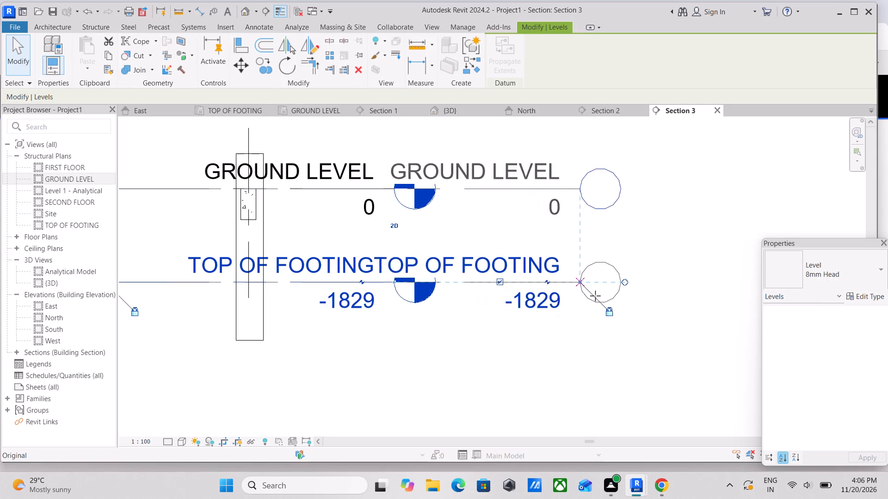
drag(595, 296, 630, 288)
middle_drag(370, 273, 417, 299)
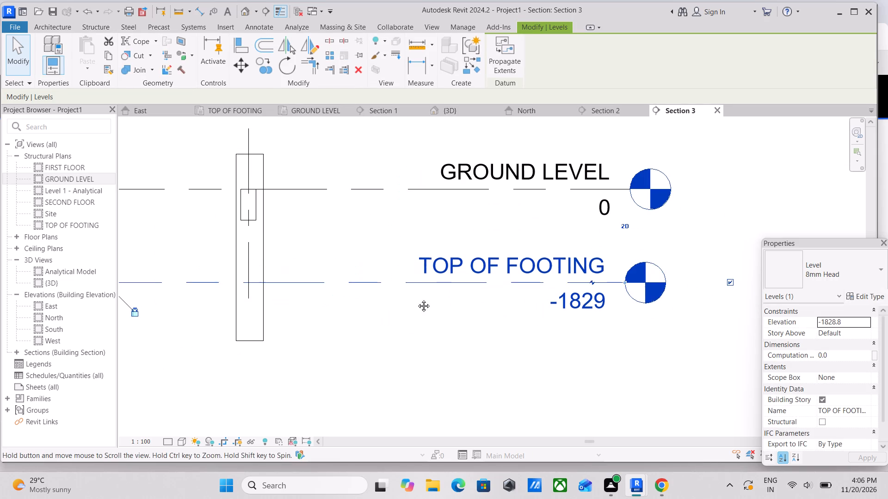
middle_drag(417, 299, 427, 303)
key(Escape)
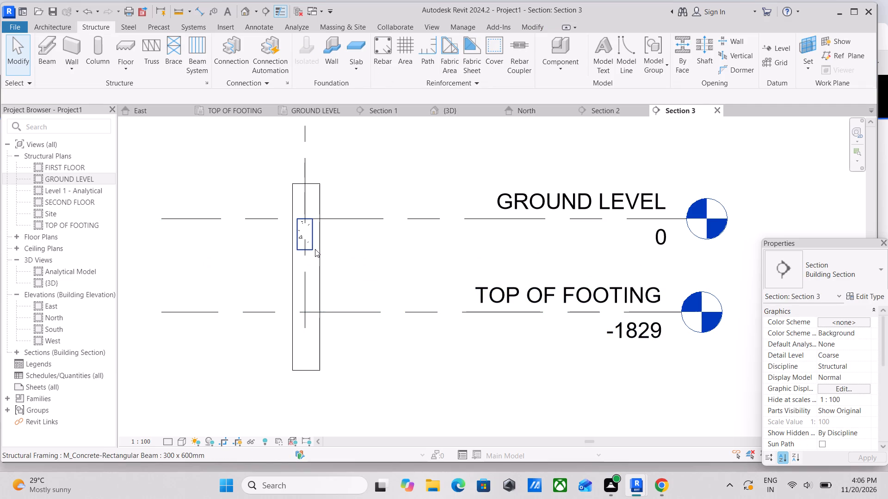
Place a 13M stirrup of rebar shape M_T1 in the beam's cross-section at GROUND LEVEL.
scroll(205, 230, up, 2)
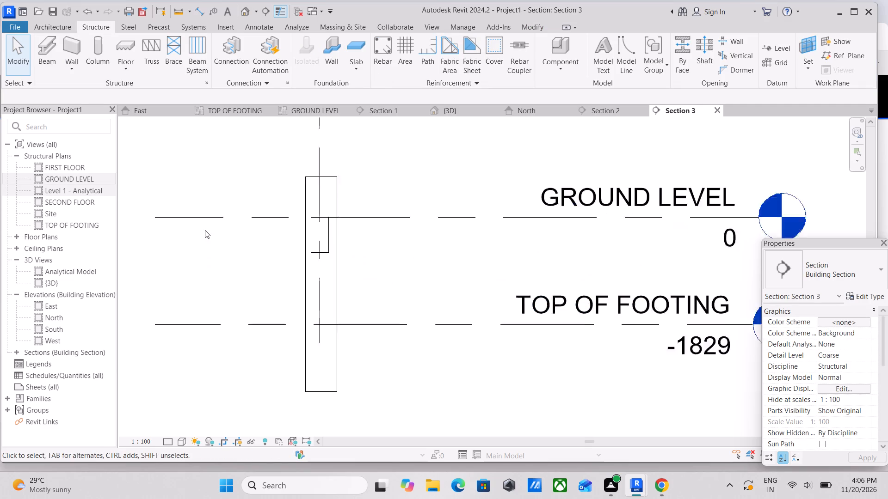
scroll(227, 258, up, 1)
middle_drag(227, 258, 253, 300)
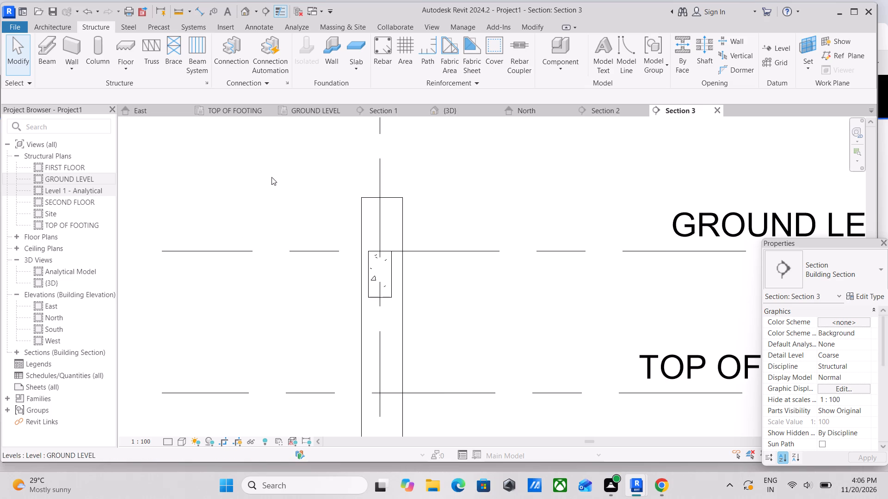
click(387, 55)
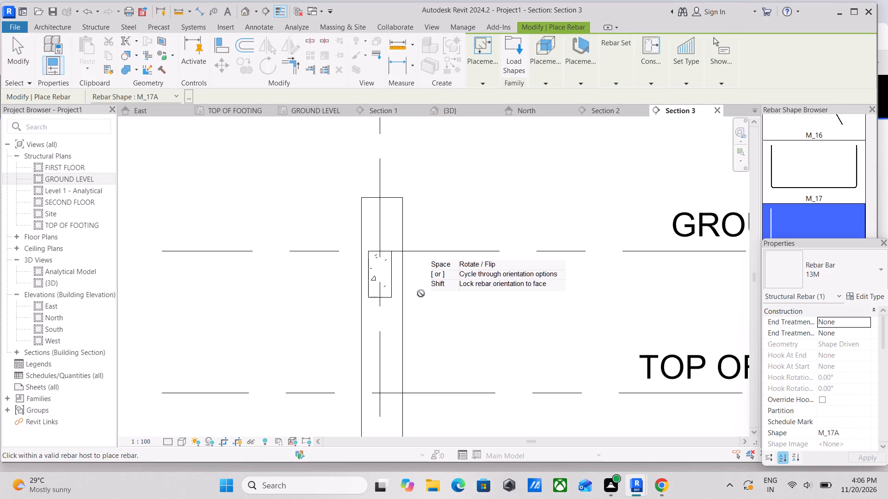
scroll(377, 280, up, 3)
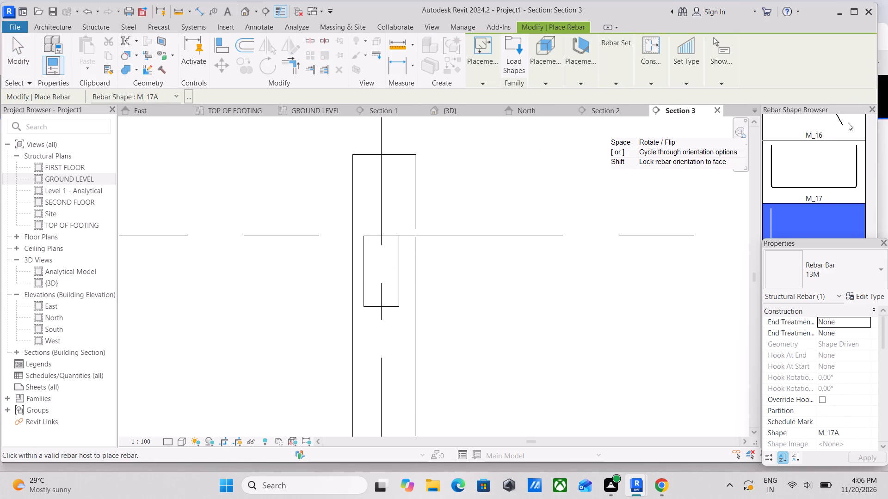
scroll(831, 158, down, 9)
scroll(802, 185, down, 9)
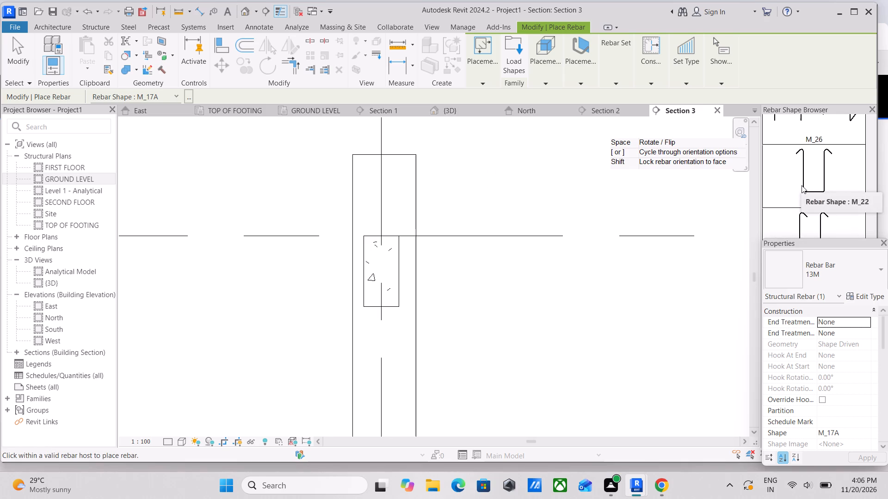
scroll(802, 185, down, 15)
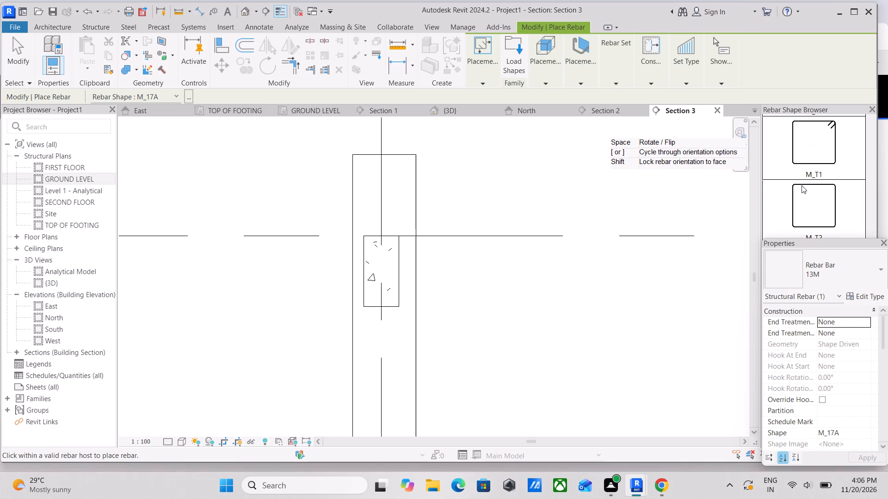
scroll(802, 185, up, 1)
click(802, 185)
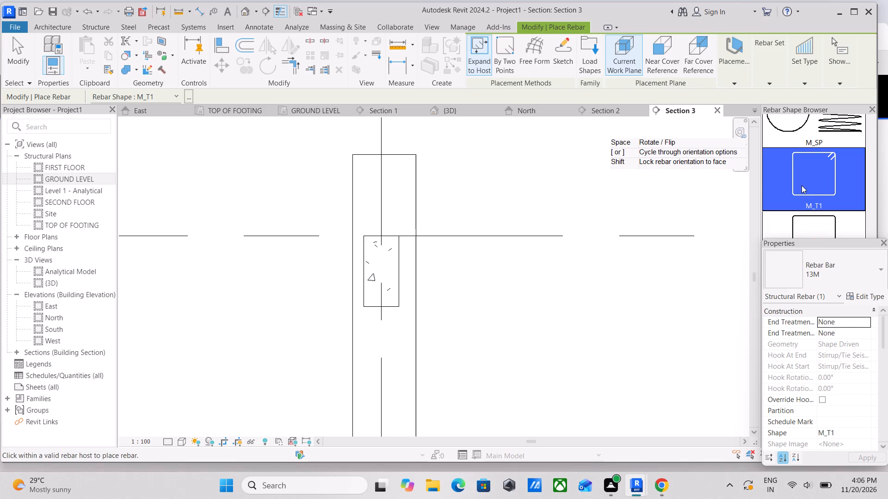
scroll(378, 265, up, 3)
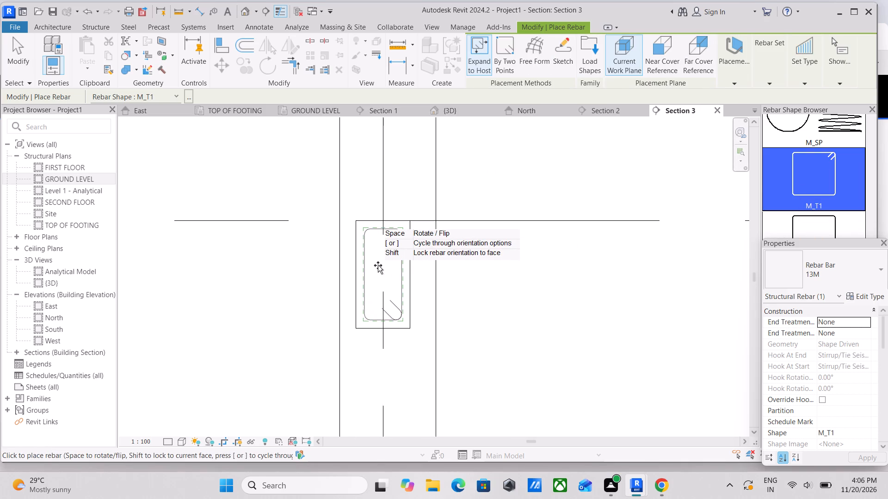
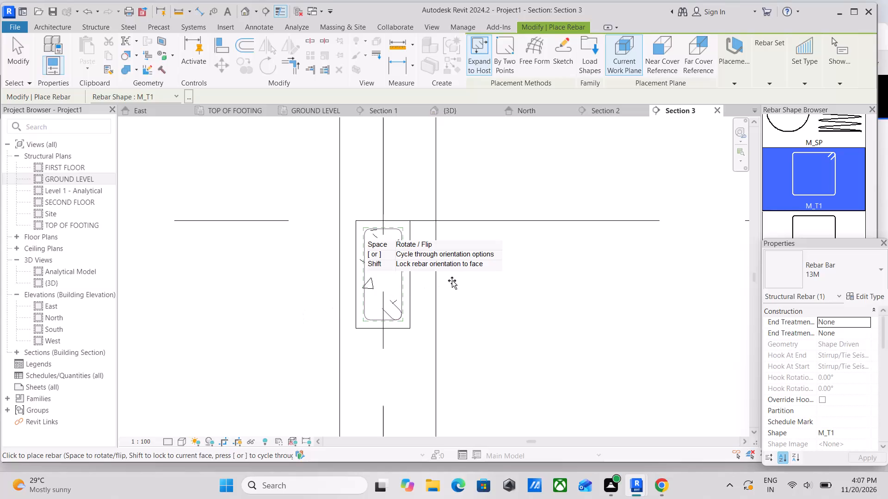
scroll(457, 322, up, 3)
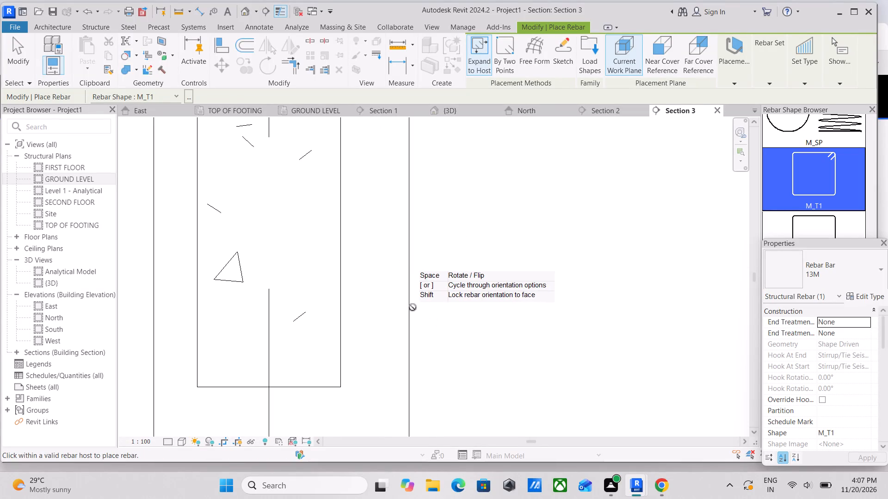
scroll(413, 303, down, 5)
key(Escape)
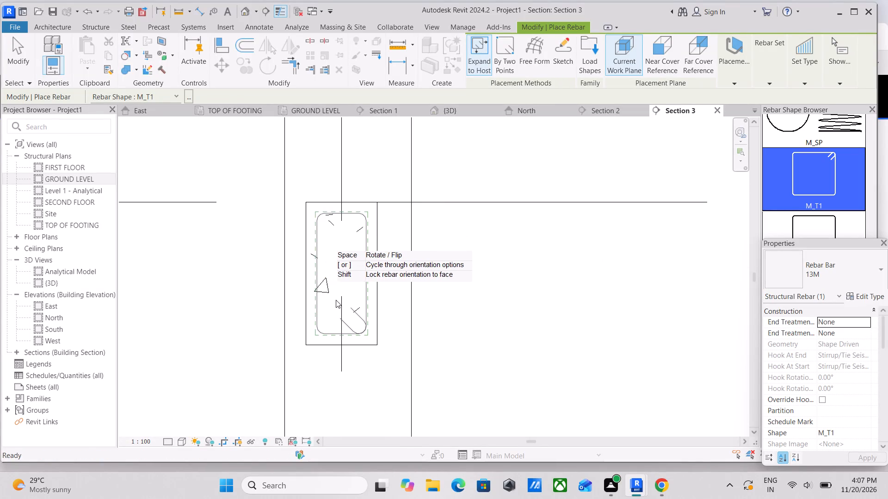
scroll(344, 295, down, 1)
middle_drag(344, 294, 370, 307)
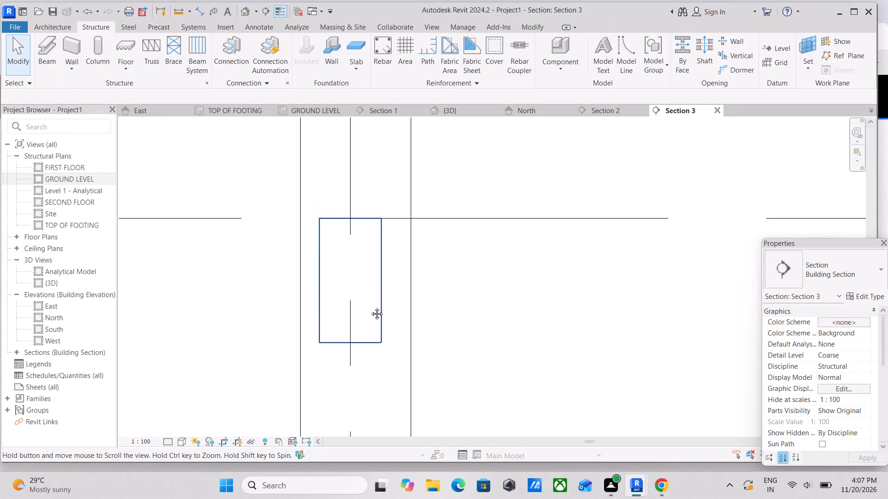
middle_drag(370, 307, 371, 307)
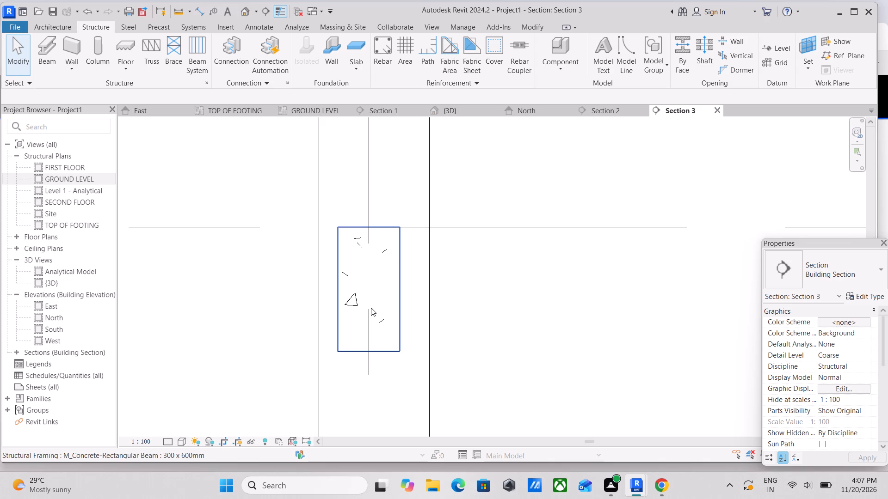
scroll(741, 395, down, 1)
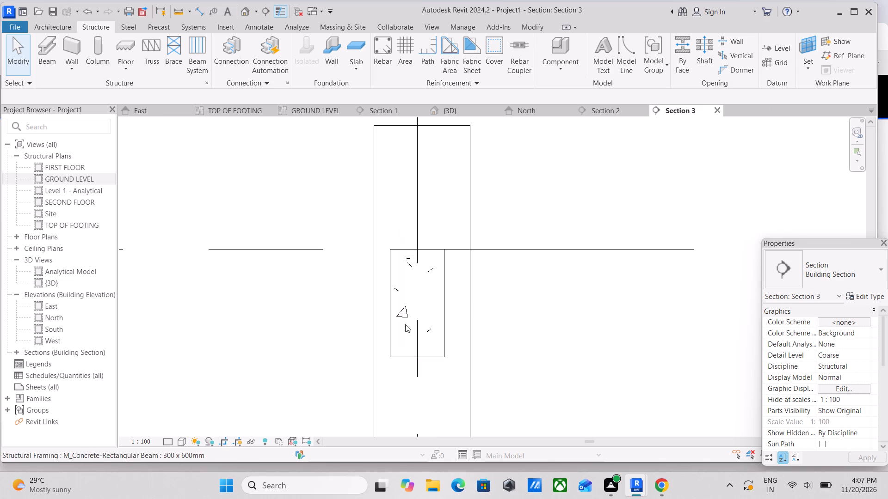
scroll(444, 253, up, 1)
Place a 13M stirrup of rebar shape M_T1 in the beam's cross-section, with its hooks at the lower left corner.
click(379, 63)
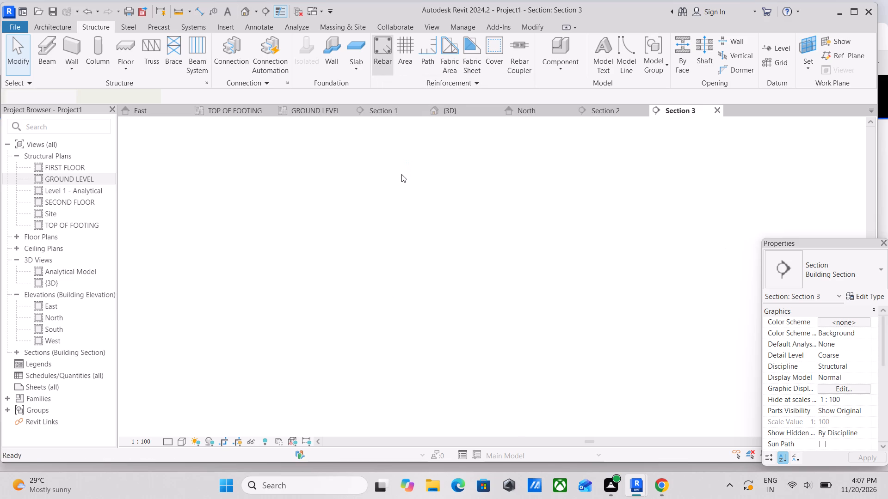
scroll(461, 323, down, 5)
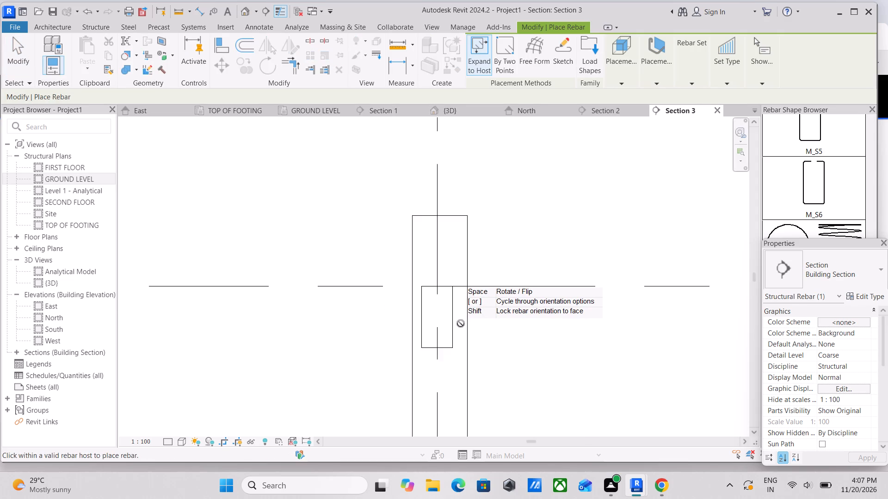
scroll(461, 323, down, 2)
scroll(431, 308, up, 4)
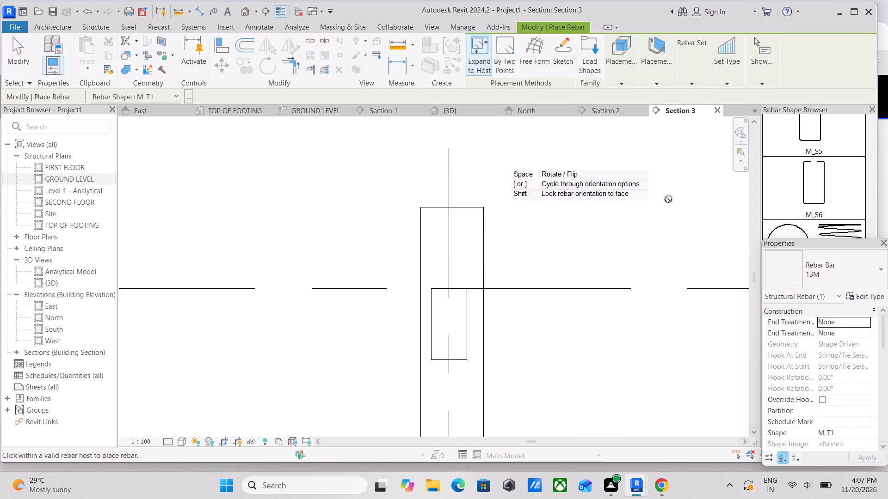
scroll(808, 182, down, 4)
click(798, 188)
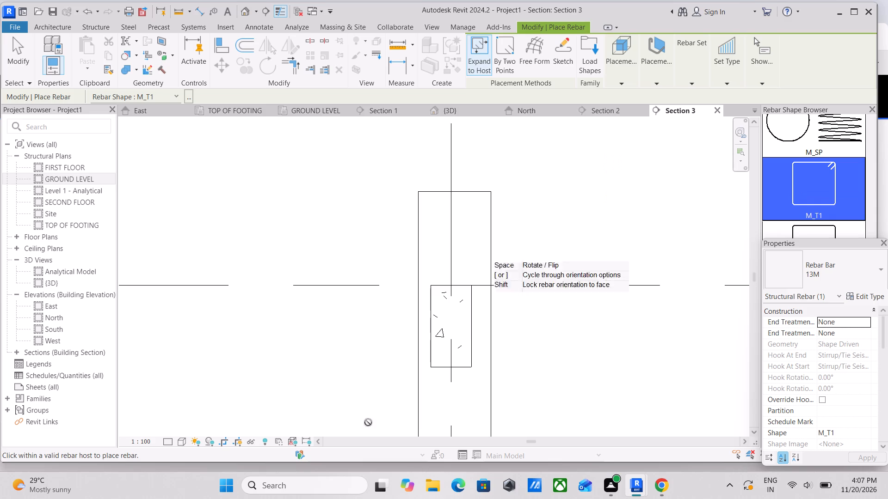
middle_drag(445, 297, 426, 289)
scroll(426, 289, up, 1)
click(426, 289)
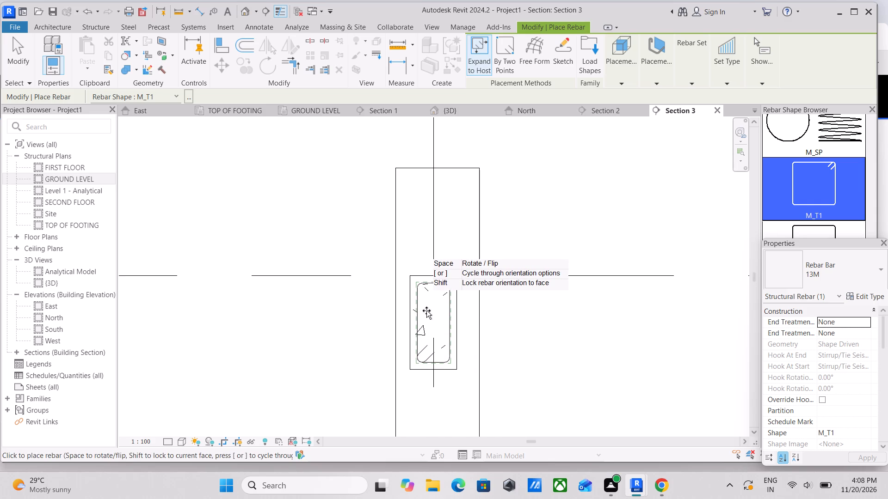
key(Escape)
Set the section view's detail level to Fine.
scroll(425, 354, up, 1)
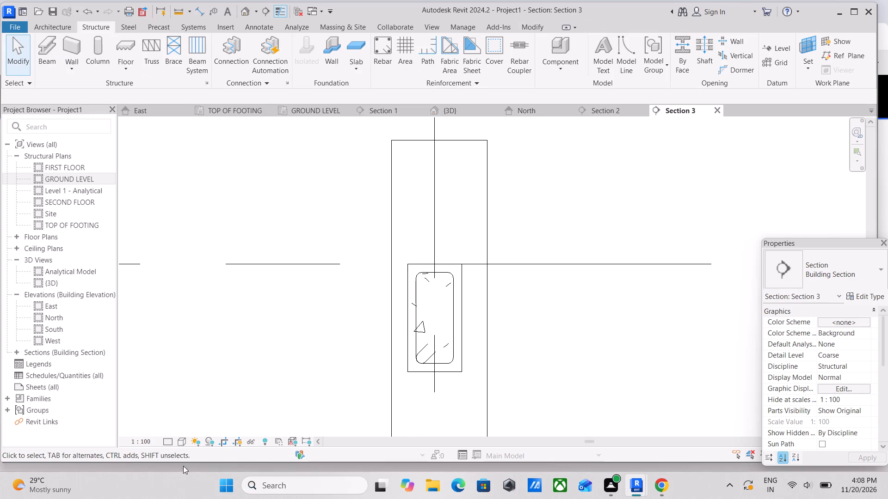
click(169, 440)
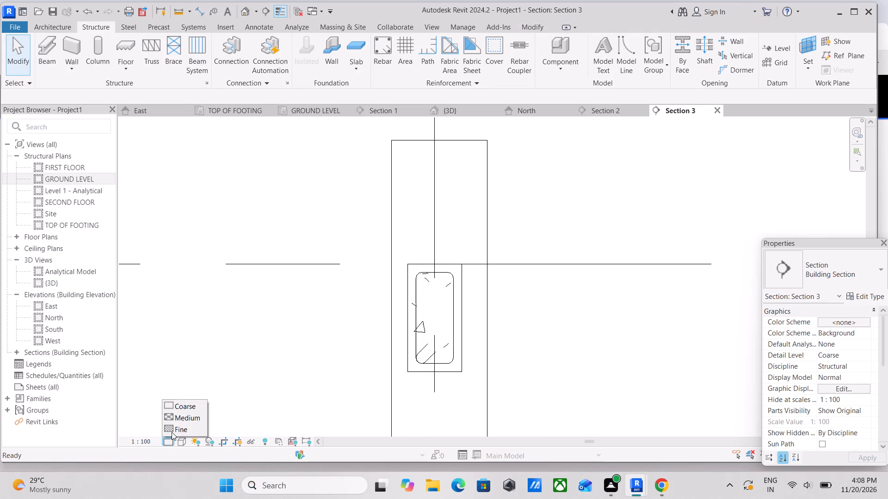
click(172, 432)
Set the beam's stirrup to show unobscured in the {3D} view.
scroll(352, 352, up, 1)
middle_drag(347, 351, 274, 358)
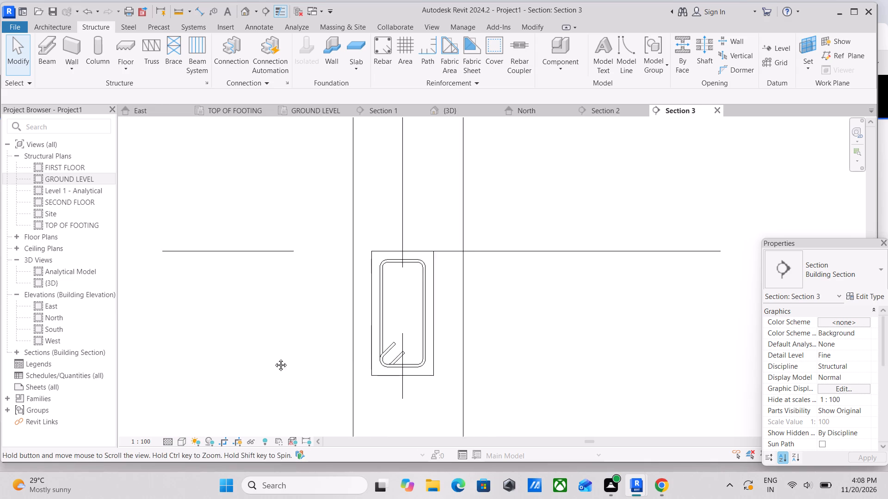
middle_drag(274, 358, 235, 365)
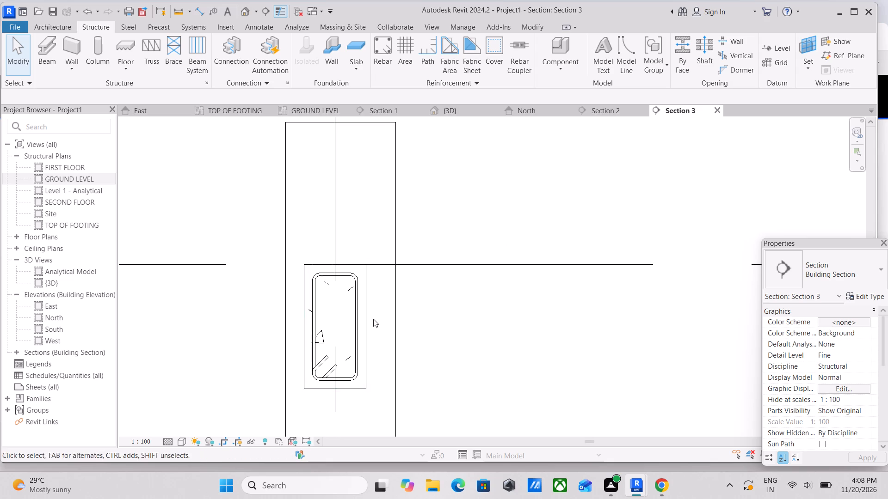
scroll(371, 317, up, 1)
click(342, 267)
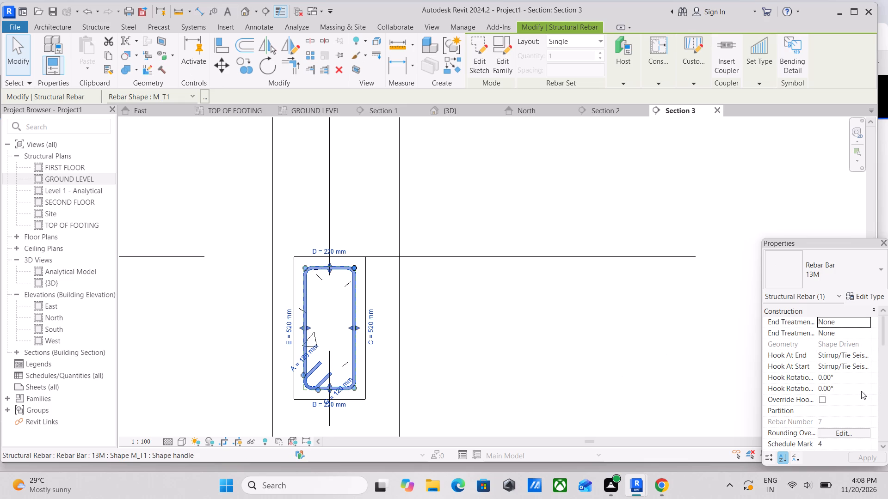
scroll(856, 396, down, 3)
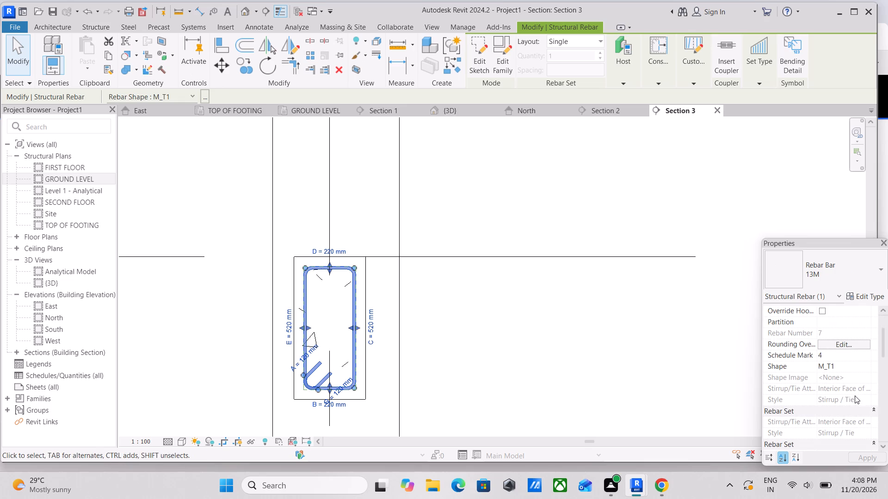
scroll(856, 362, down, 3)
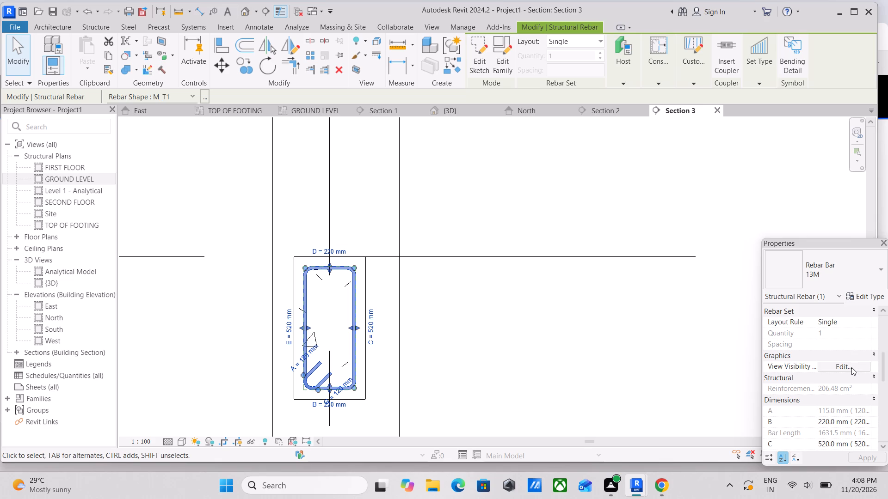
click(851, 367)
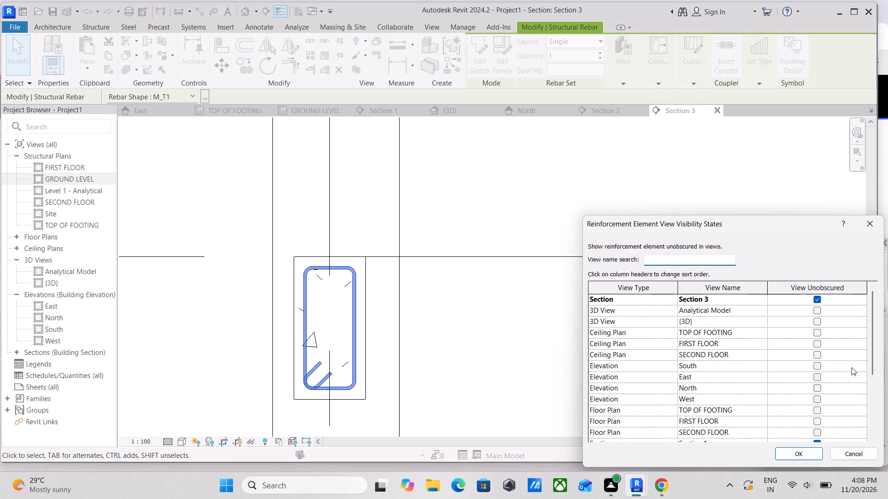
click(816, 318)
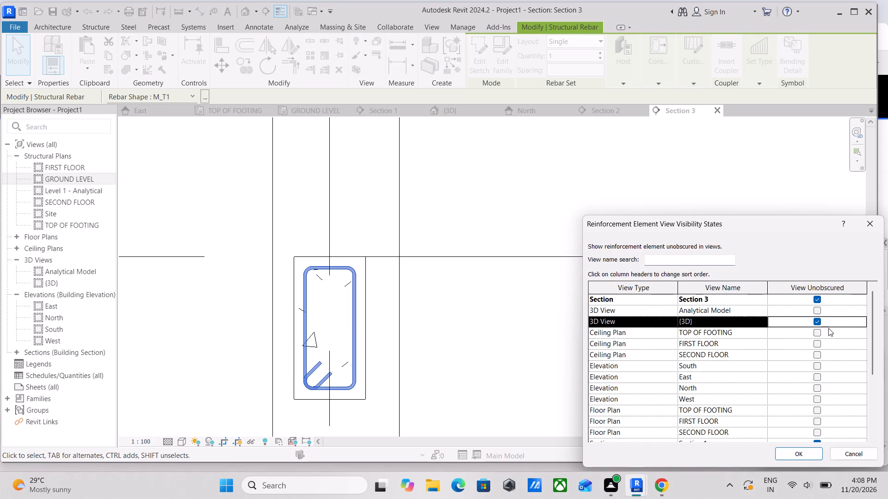
click(805, 458)
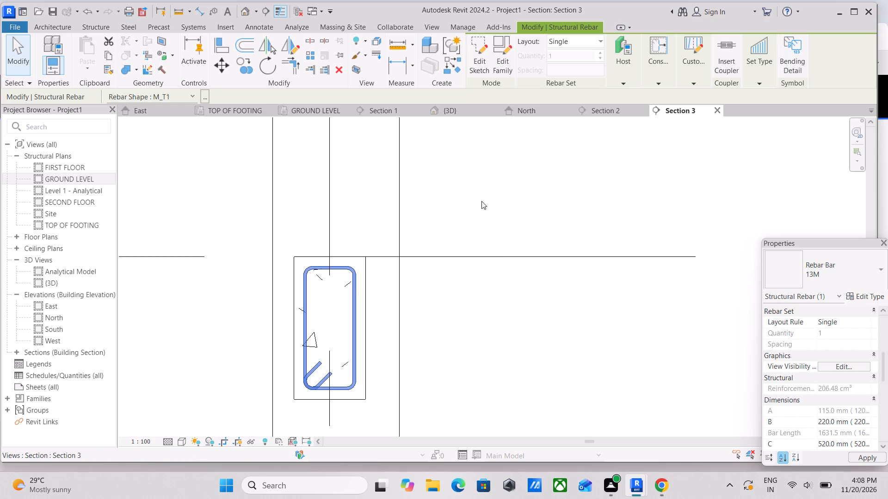
key(Escape)
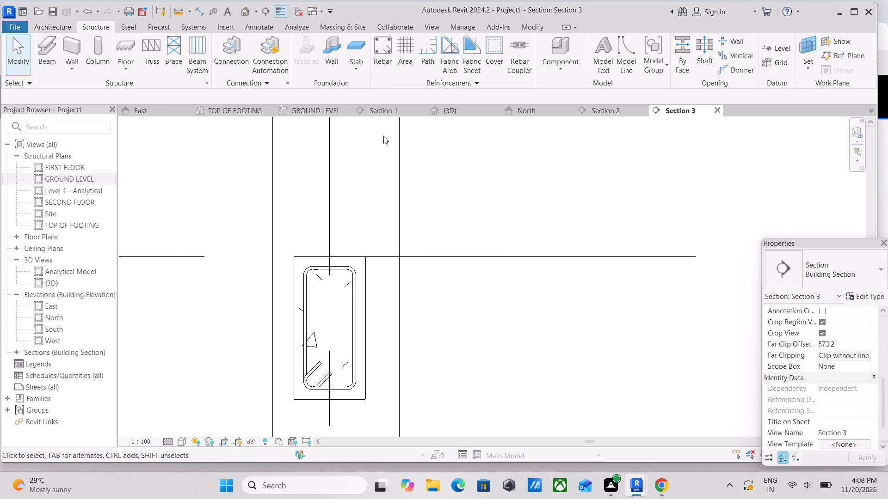
Place a straight 13M bar of shape M_00 perpendicular to cover inside the stirrup's upper right corner, about 78 mm below the beam top and 81 mm from its side.
click(382, 52)
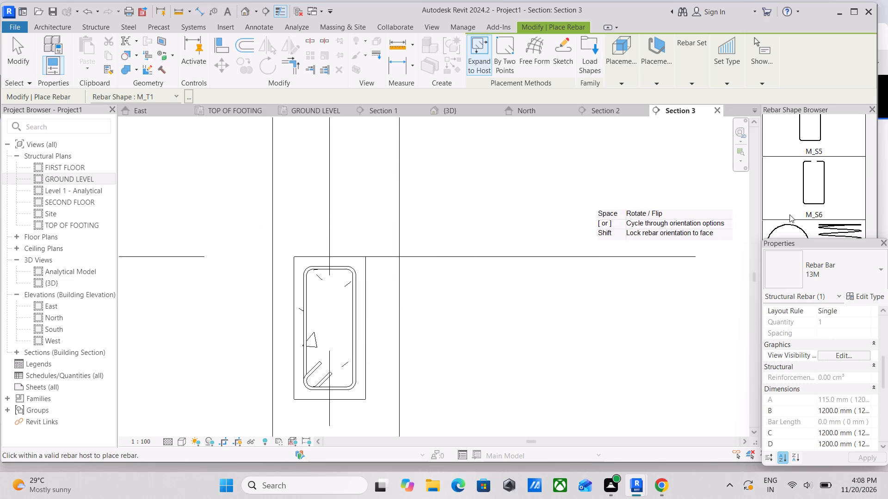
scroll(810, 200, up, 20)
scroll(810, 200, up, 2)
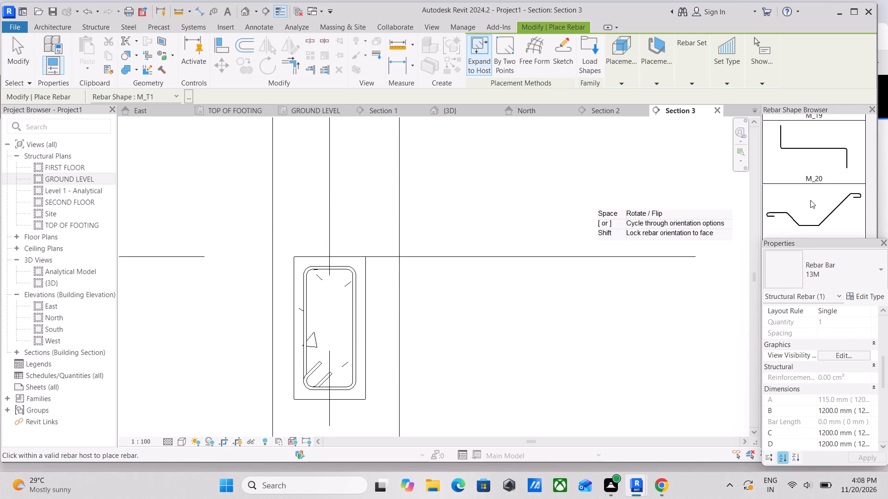
scroll(810, 200, up, 20)
scroll(810, 201, up, 5)
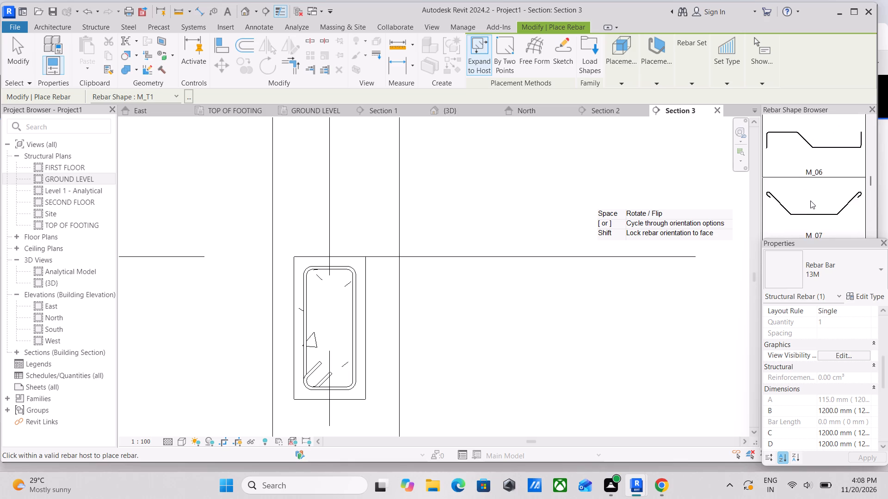
scroll(810, 201, up, 5)
scroll(810, 201, up, 19)
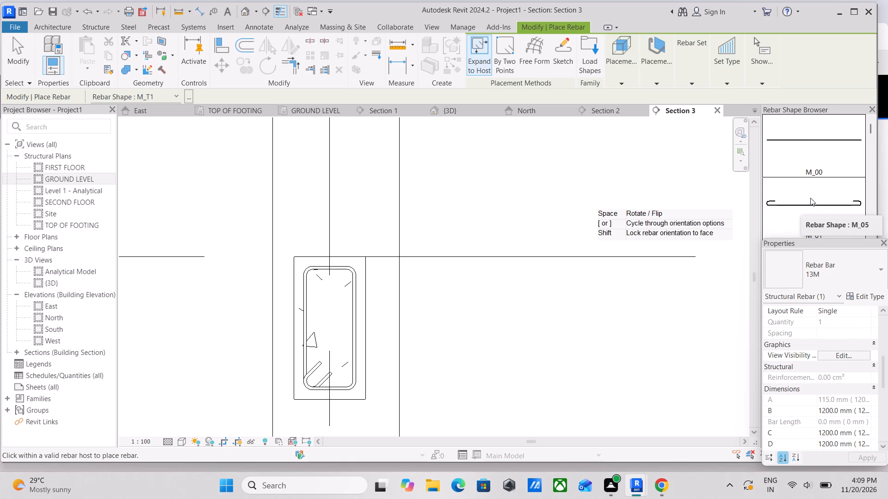
click(813, 138)
scroll(322, 286, up, 4)
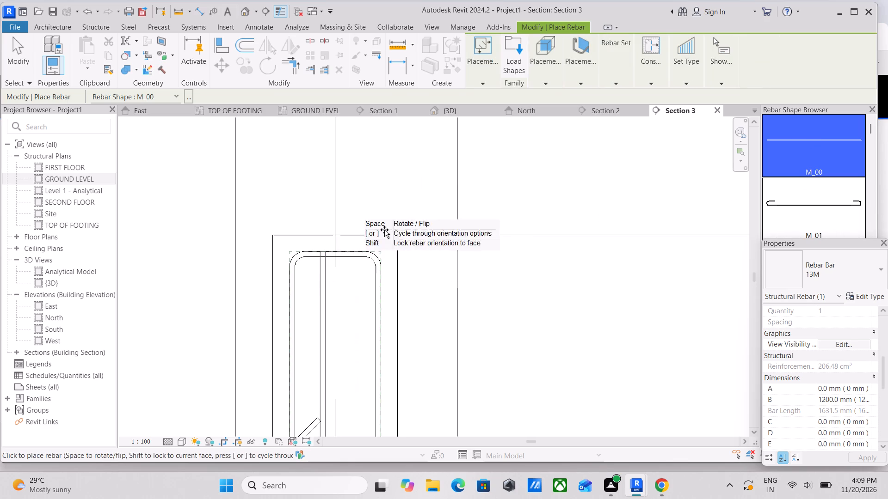
click(584, 80)
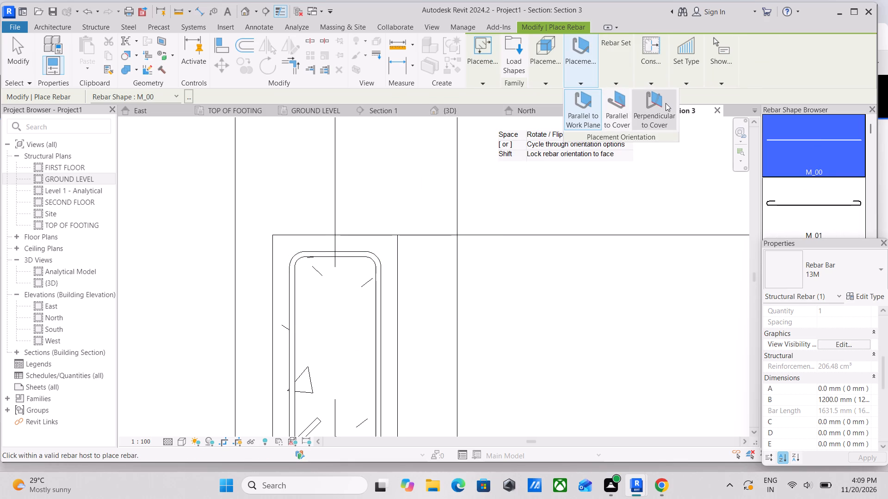
click(666, 103)
scroll(371, 278, up, 3)
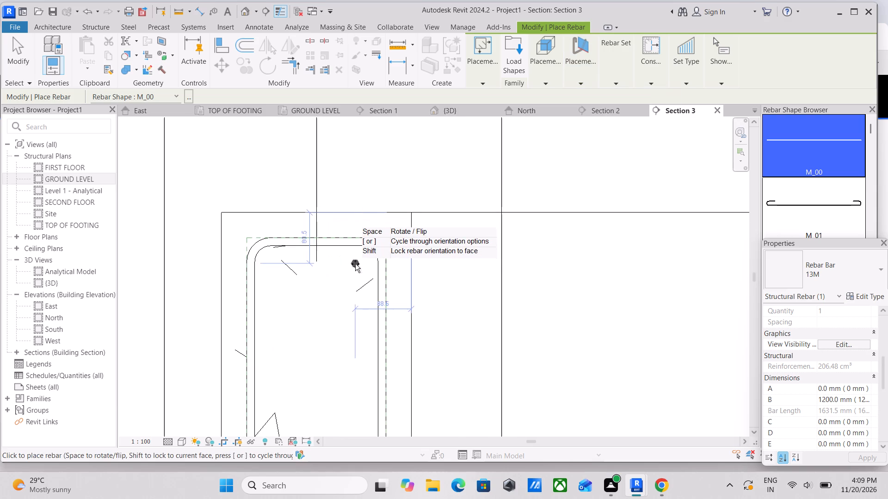
click(360, 262)
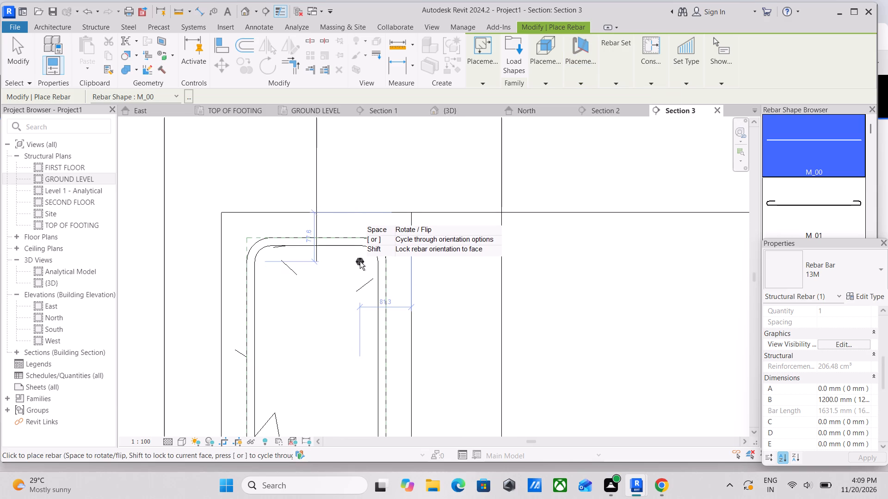
key(Escape)
key(Escape)
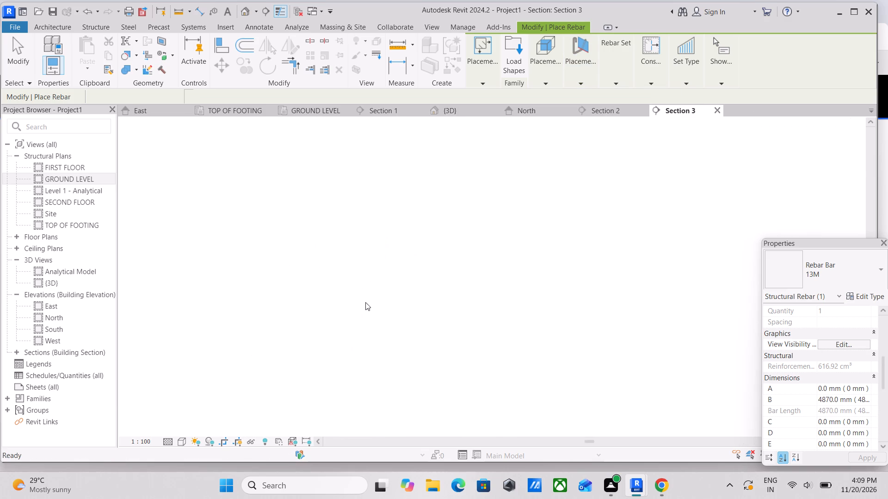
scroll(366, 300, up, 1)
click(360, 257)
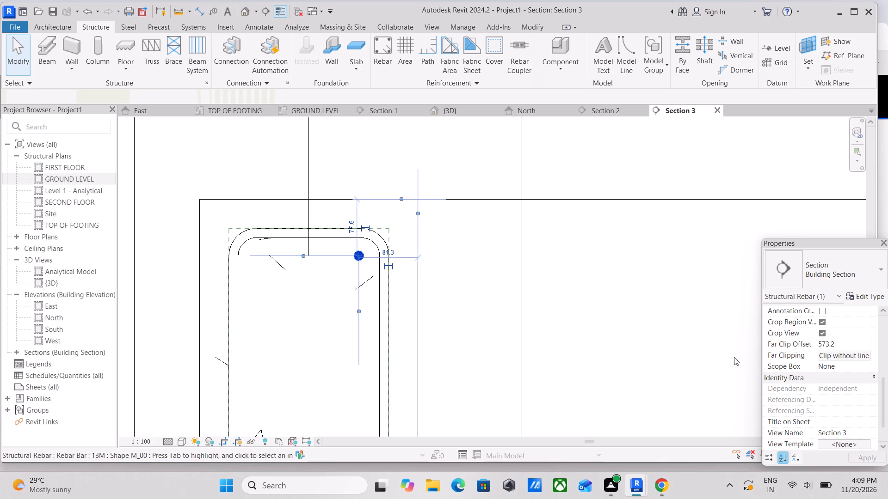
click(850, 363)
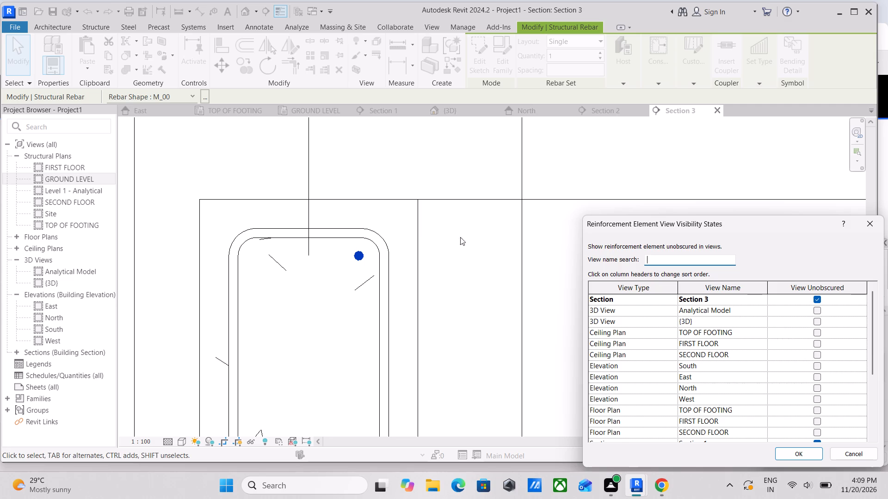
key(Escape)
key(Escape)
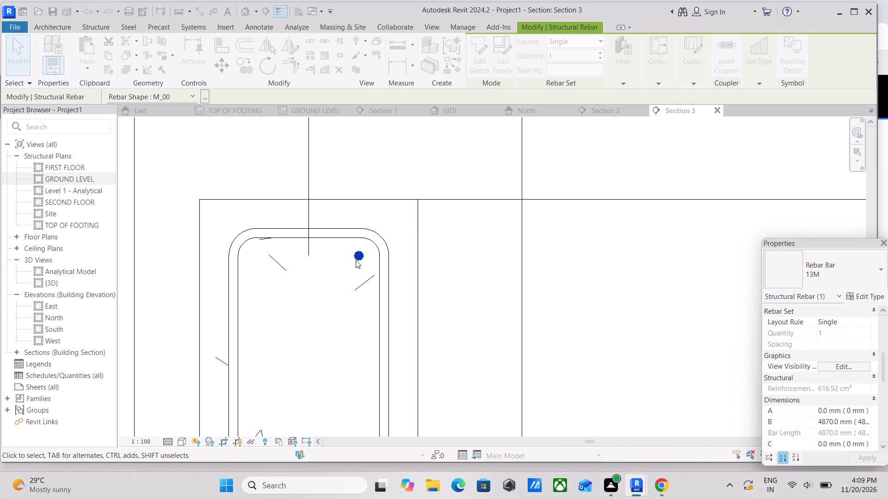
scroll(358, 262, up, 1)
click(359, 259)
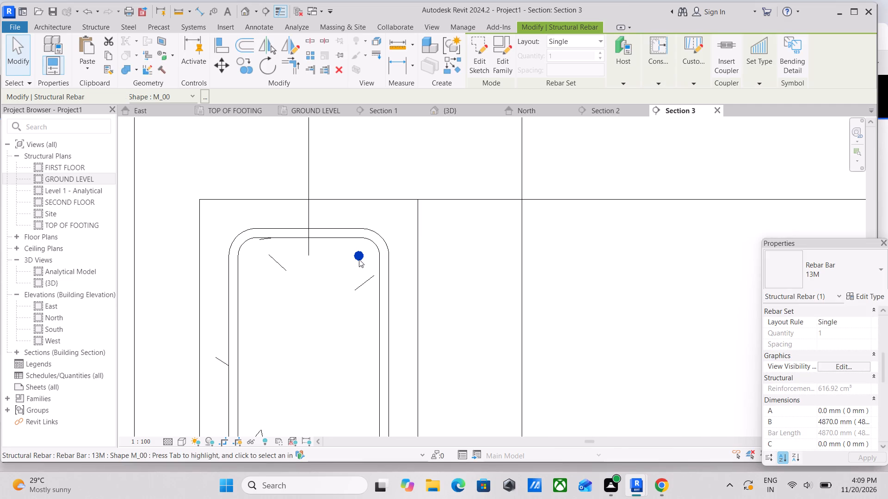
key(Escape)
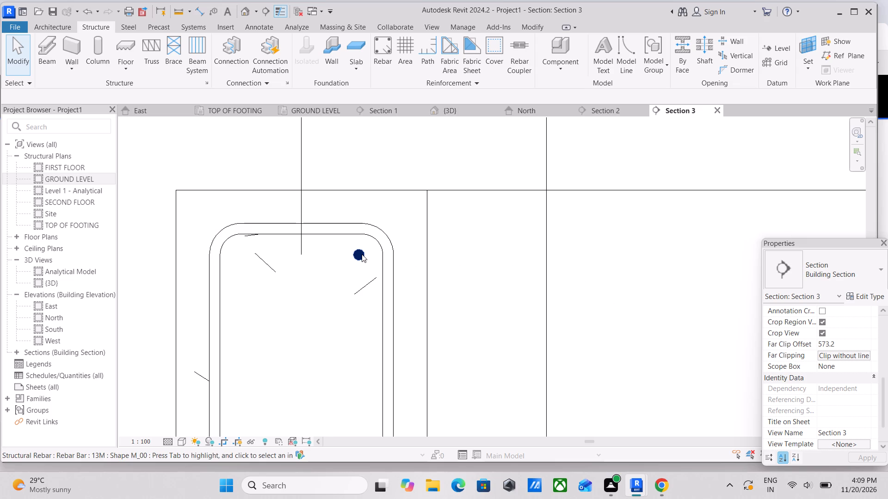
Change the top straight bar's rebar set layout to Fixed Number with a quantity of 2.
click(362, 254)
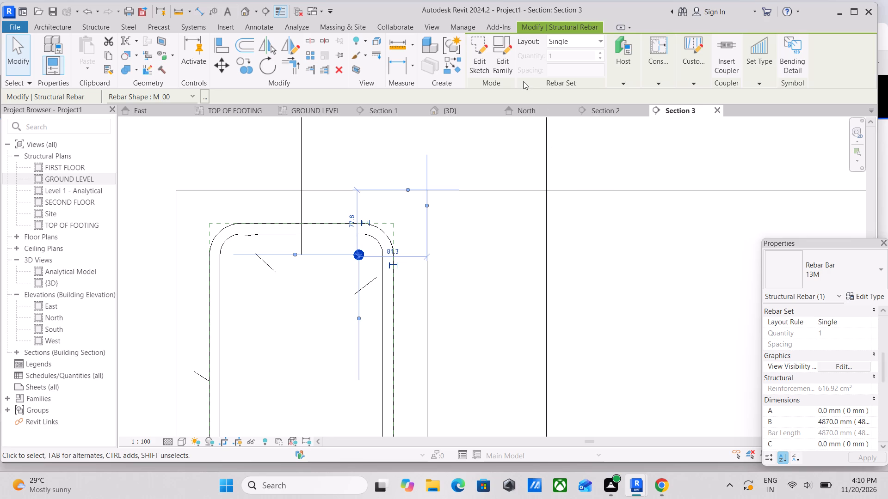
click(585, 45)
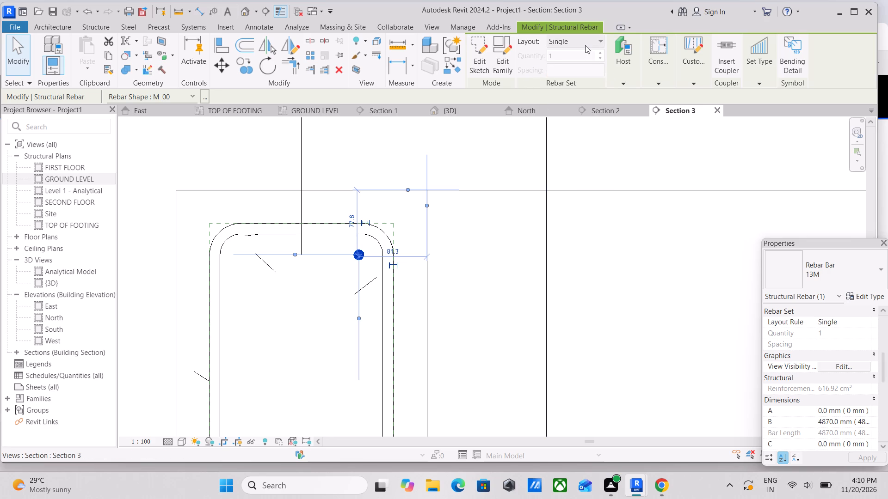
click(587, 68)
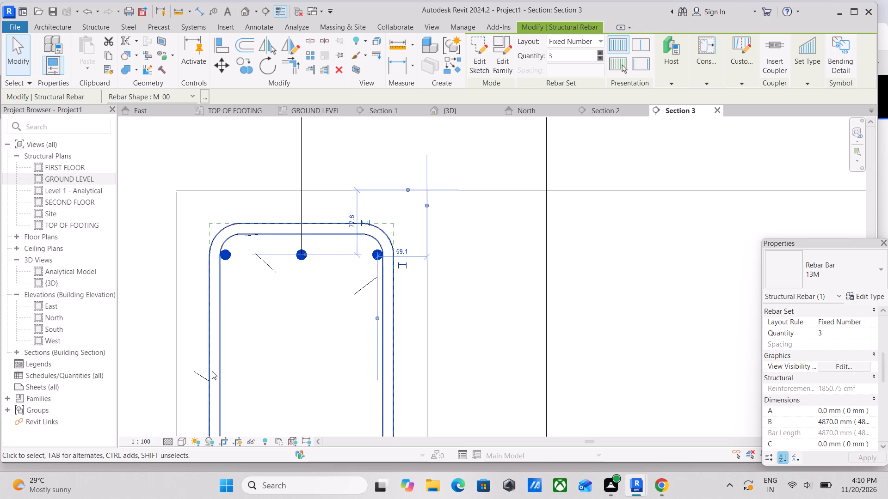
scroll(298, 283, down, 4)
middle_drag(304, 315, 321, 259)
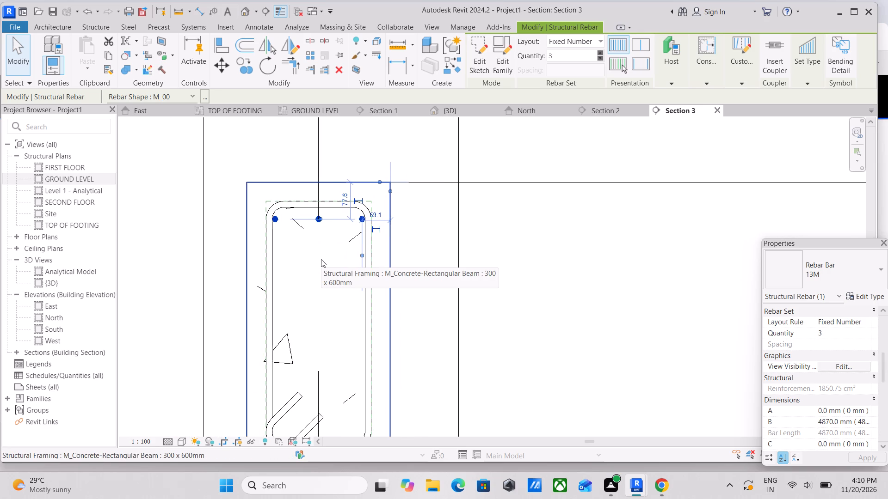
click(584, 55)
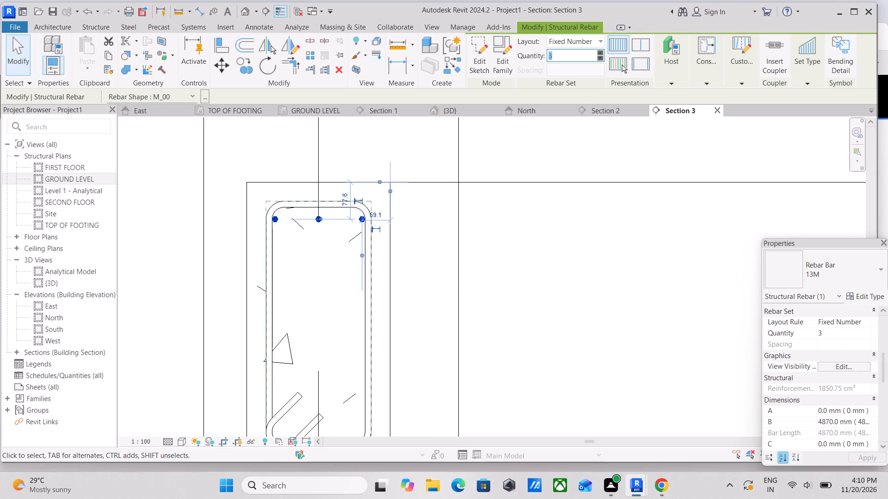
key(2)
key(Return)
scroll(417, 332, down, 1)
scroll(410, 380, up, 1)
middle_drag(328, 302, 347, 274)
key(Escape)
Move the two top bars inward from the stirrup's legs, placing the right bar about 84 mm from the beam's right side.
middle_drag(355, 212, 365, 270)
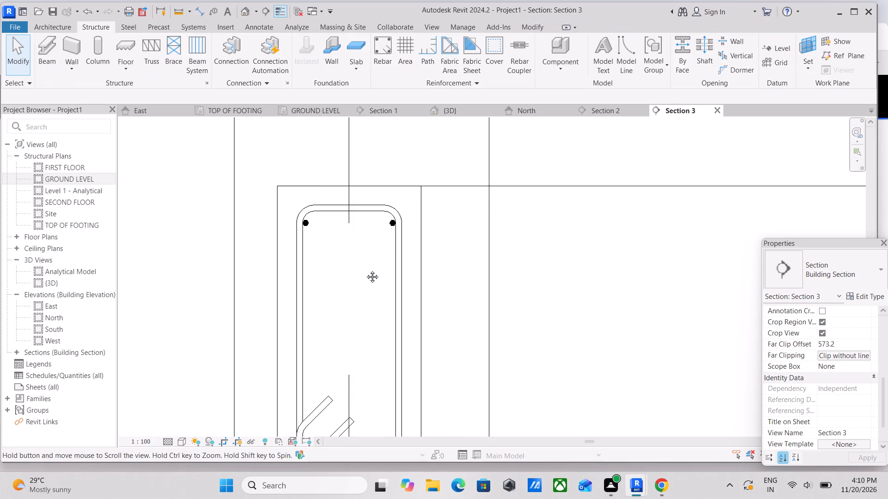
middle_drag(365, 270, 365, 292)
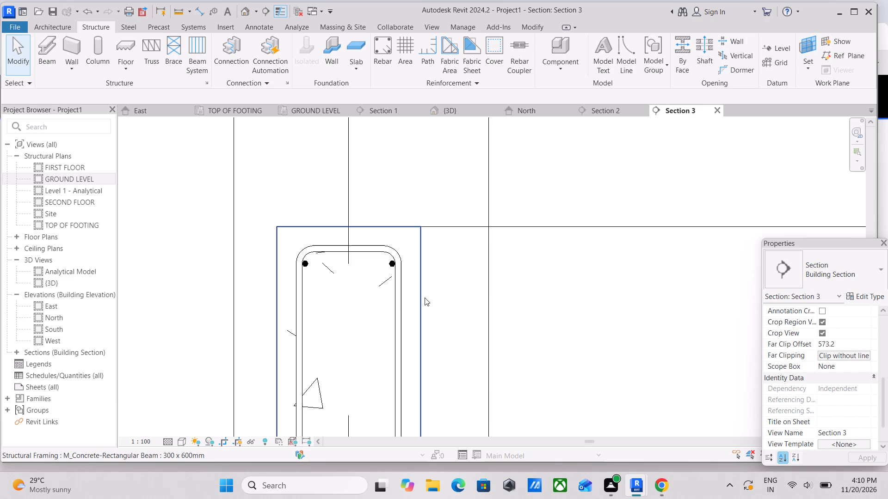
click(392, 265)
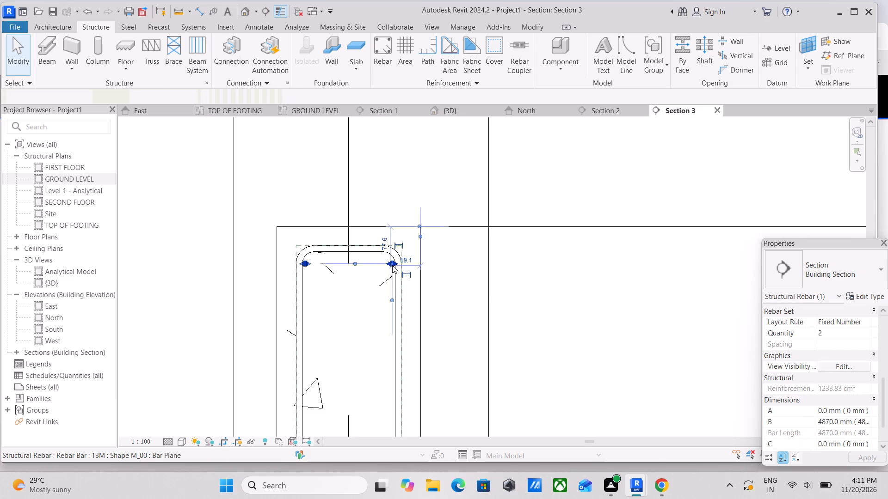
scroll(387, 265, up, 2)
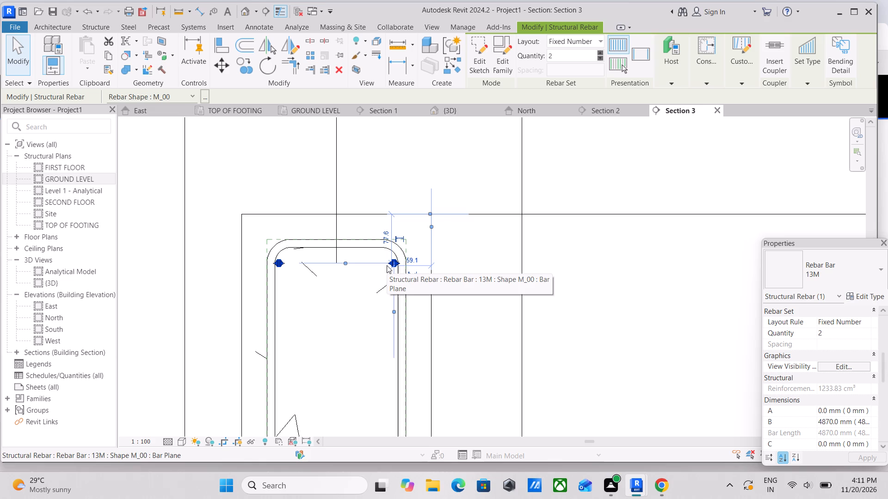
drag(389, 263, 382, 264)
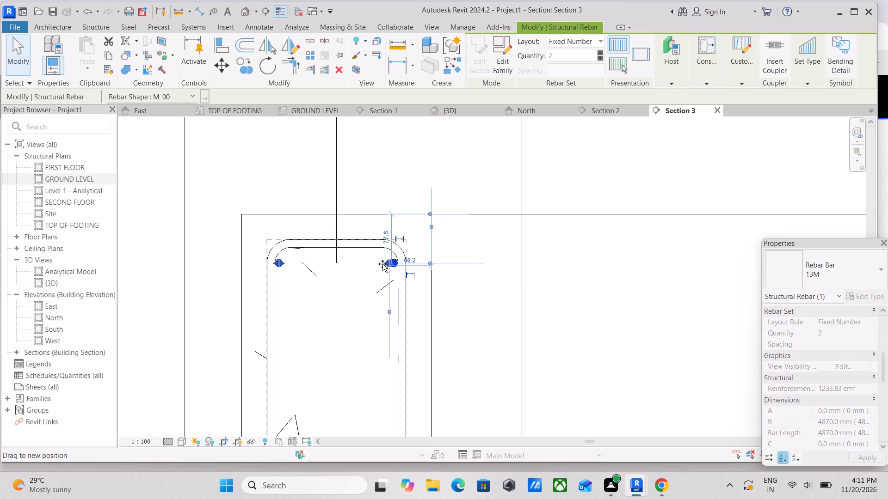
drag(382, 264, 378, 264)
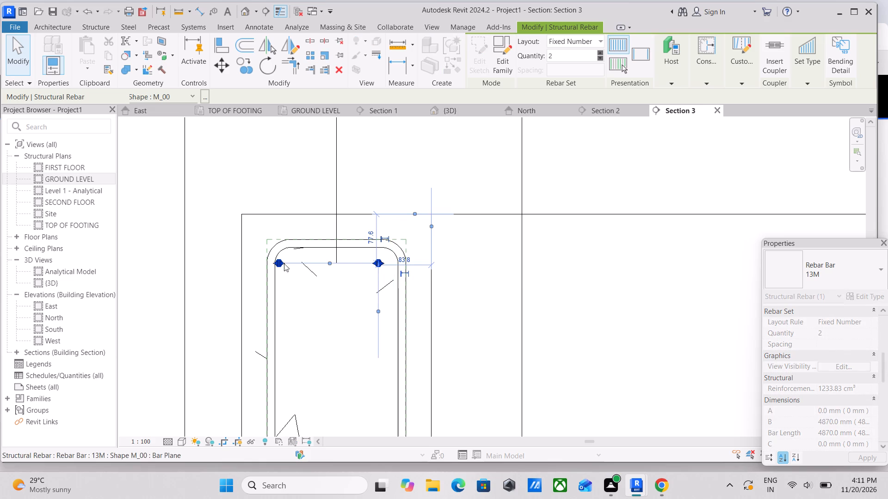
drag(277, 263, 297, 266)
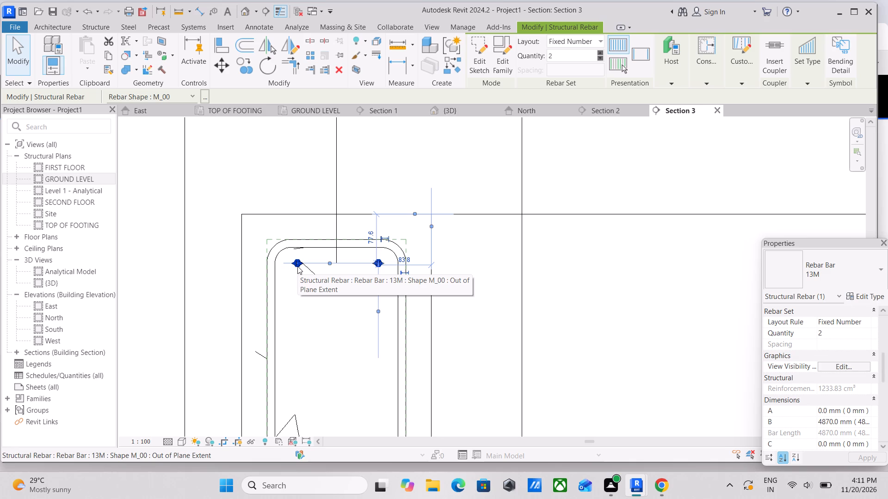
key(Escape)
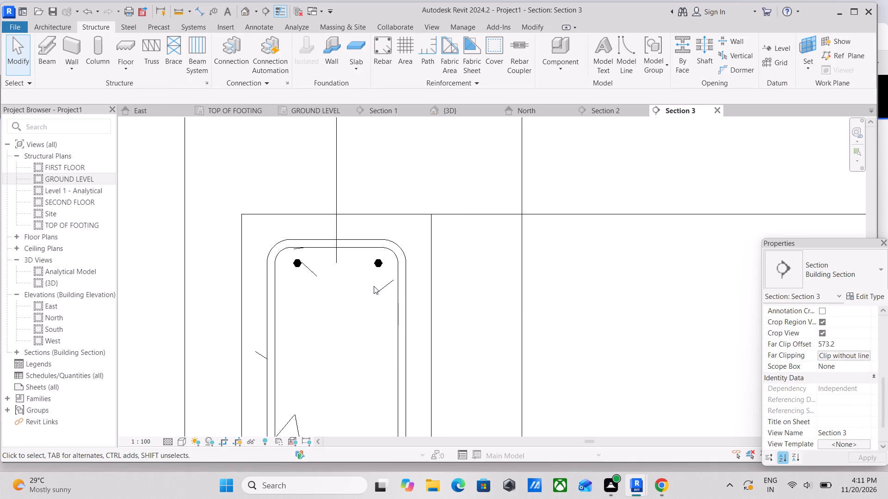
Nudge the pair of top bars down to about 88 mm below the beam top.
click(376, 268)
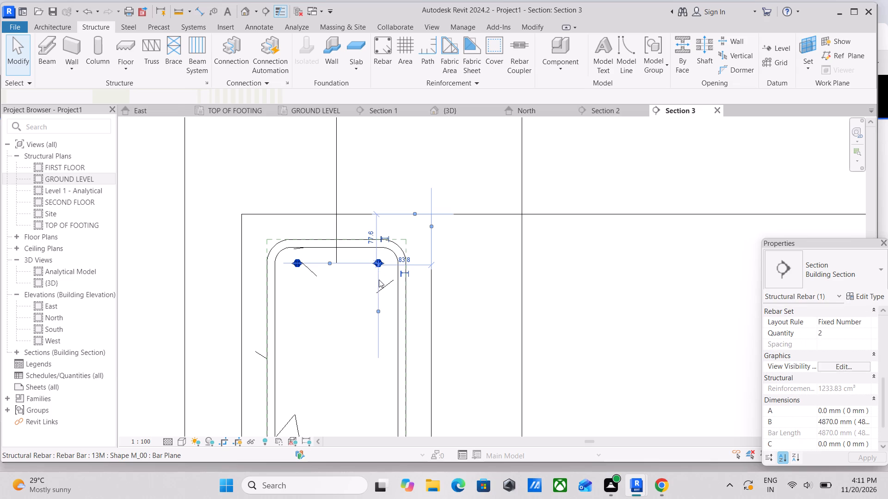
key(Down)
key(Down)
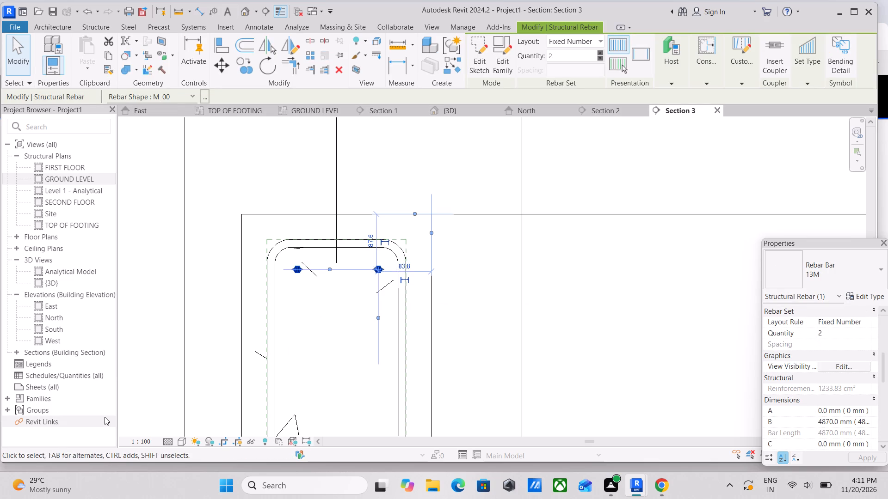
key(Escape)
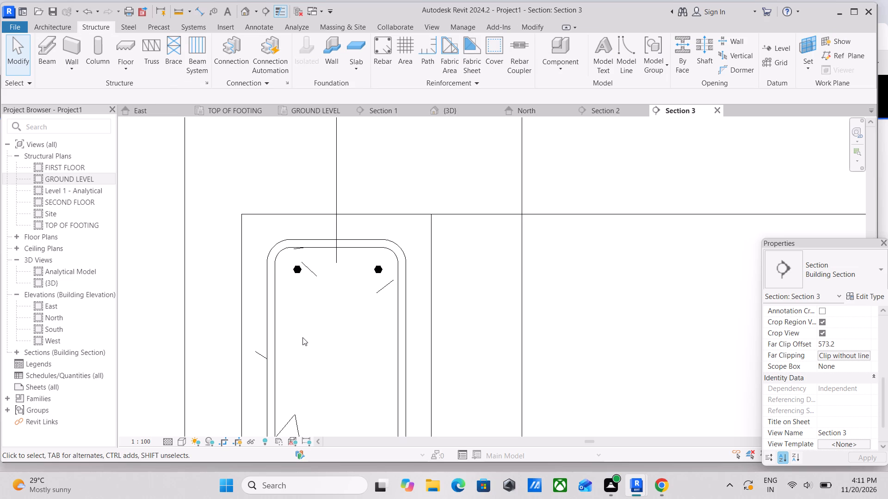
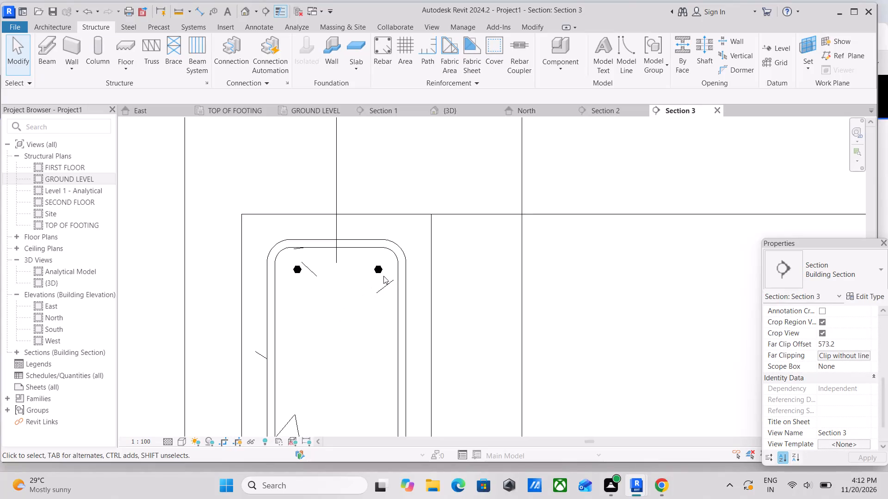
Spread the two top bars outward toward the stirrup's legs, placing the right bar about 78 mm from the beam's right side.
click(378, 269)
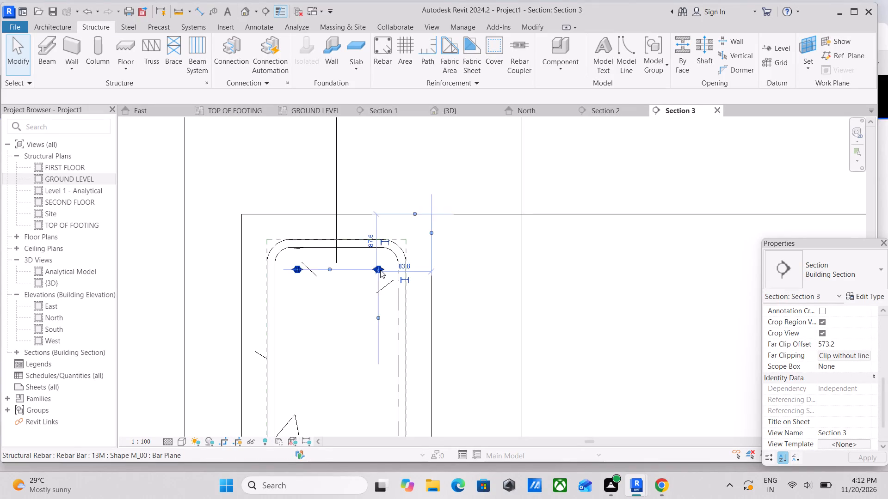
scroll(380, 270, up, 1)
drag(380, 270, 391, 269)
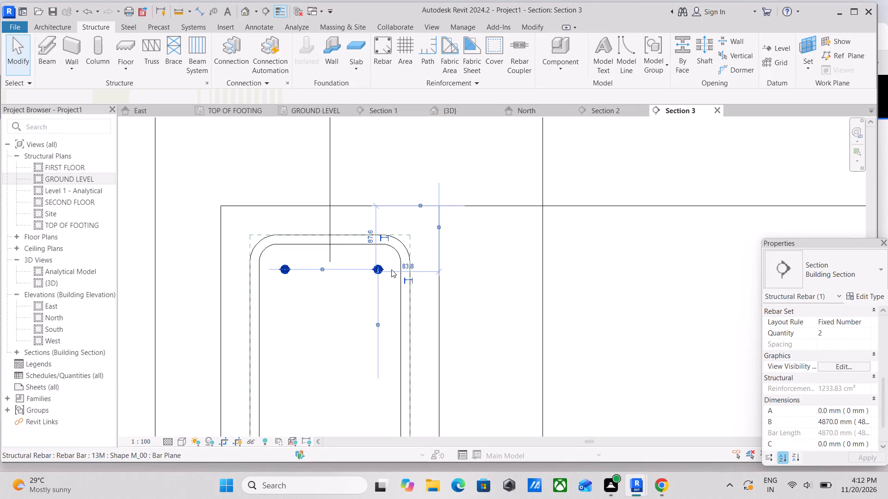
scroll(385, 269, up, 3)
scroll(362, 278, down, 1)
middle_drag(362, 278, 407, 273)
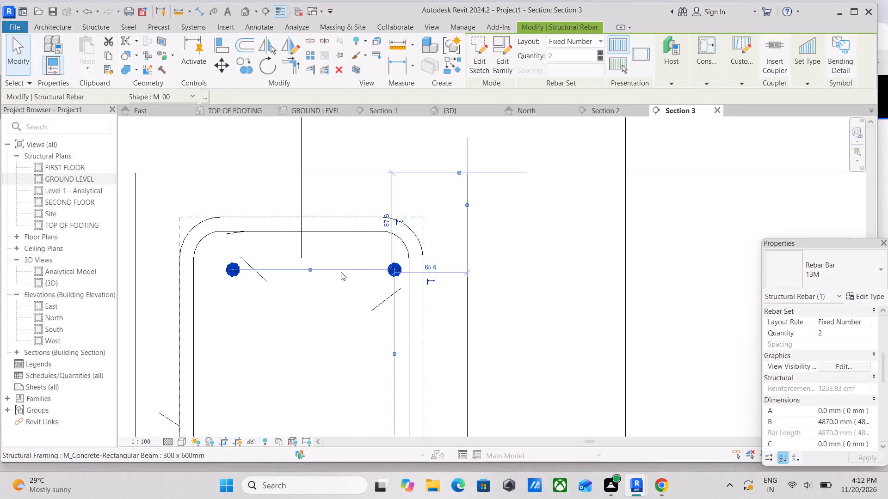
drag(294, 263, 283, 264)
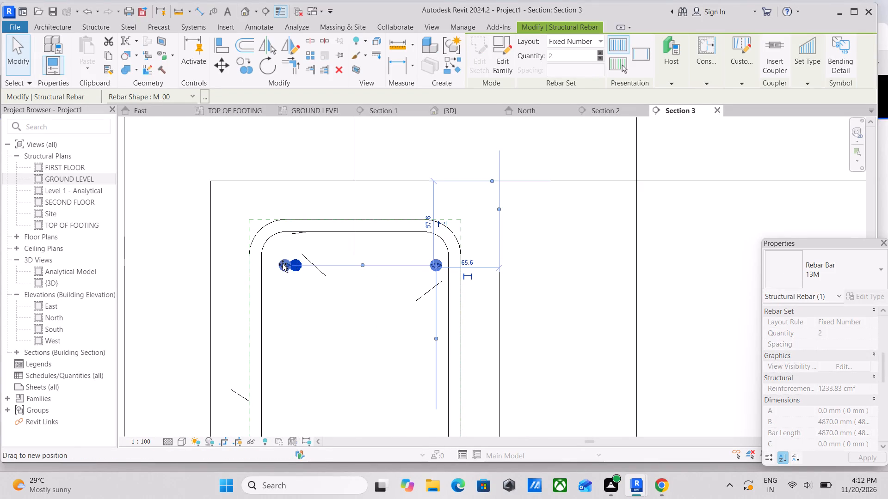
drag(283, 264, 280, 264)
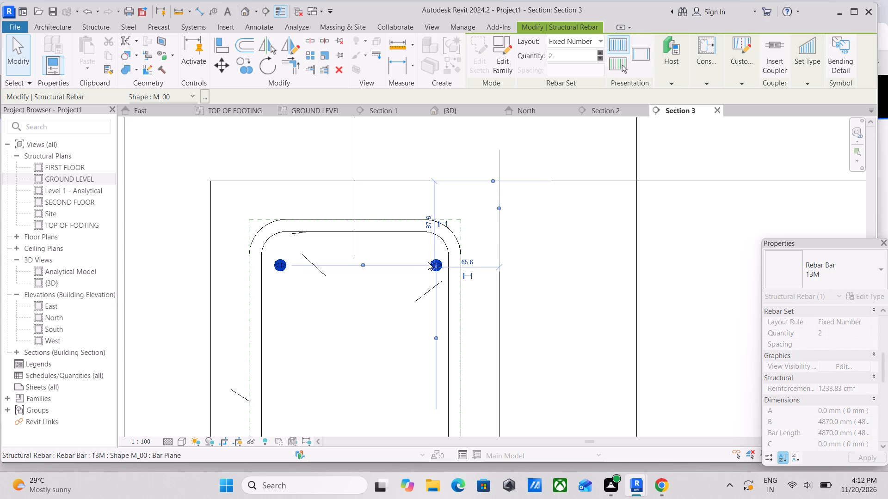
click(428, 262)
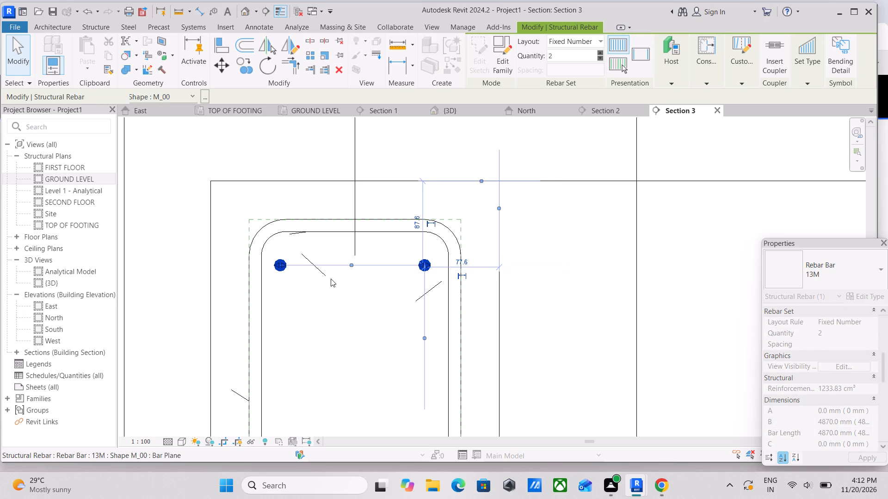
click(285, 261)
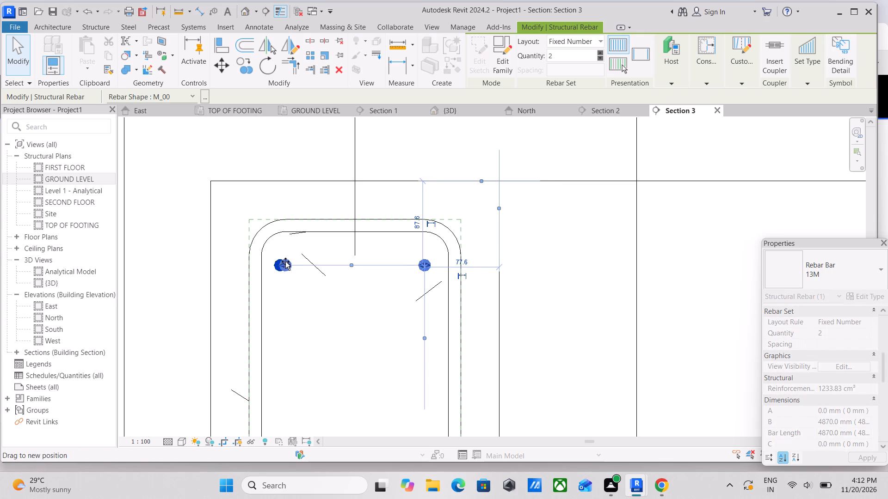
key(Escape)
key(Escape)
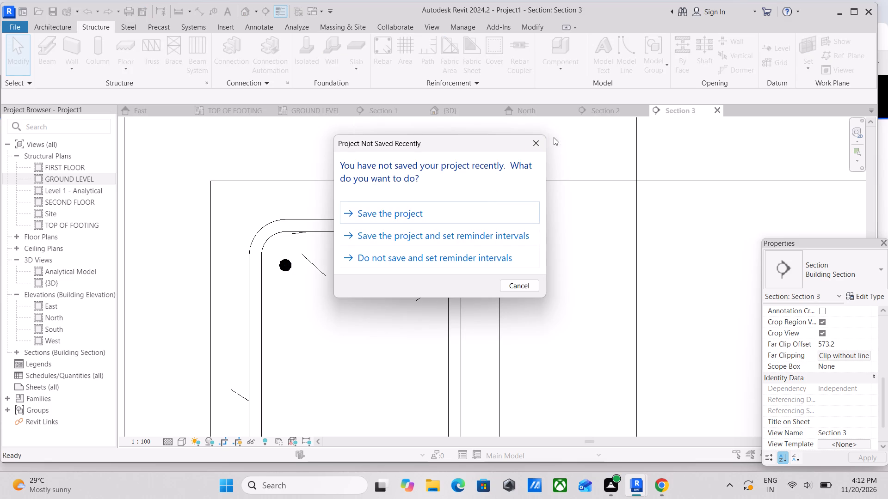
click(535, 141)
key(Escape)
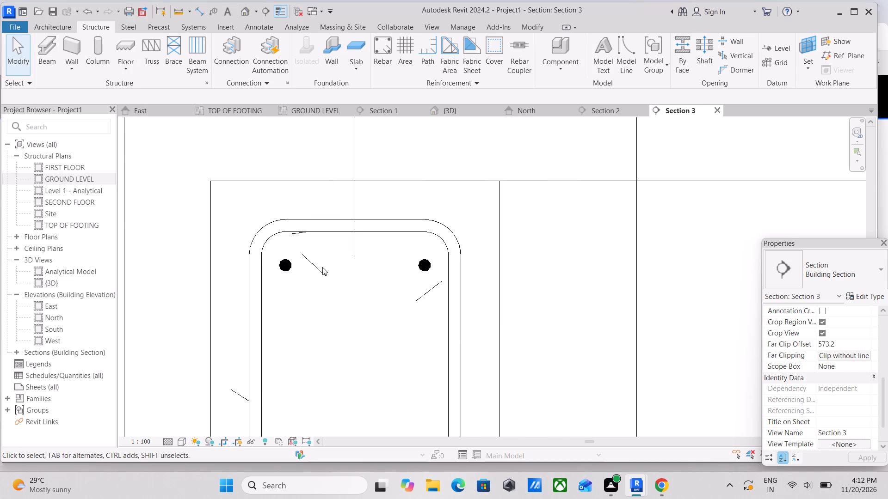
Copy the top bar pair straight down with Multiple enabled, placing one row 95 mm below it and another 100 mm further down.
click(295, 269)
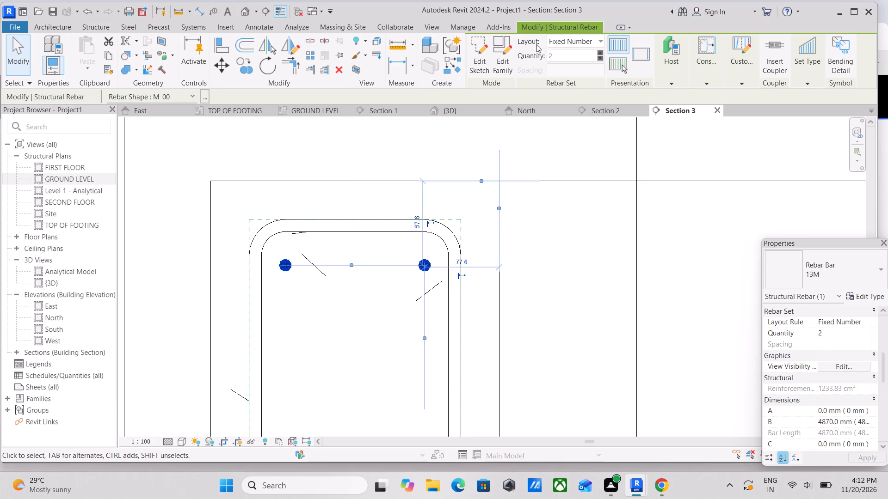
scroll(368, 291, down, 1)
middle_drag(368, 291, 375, 244)
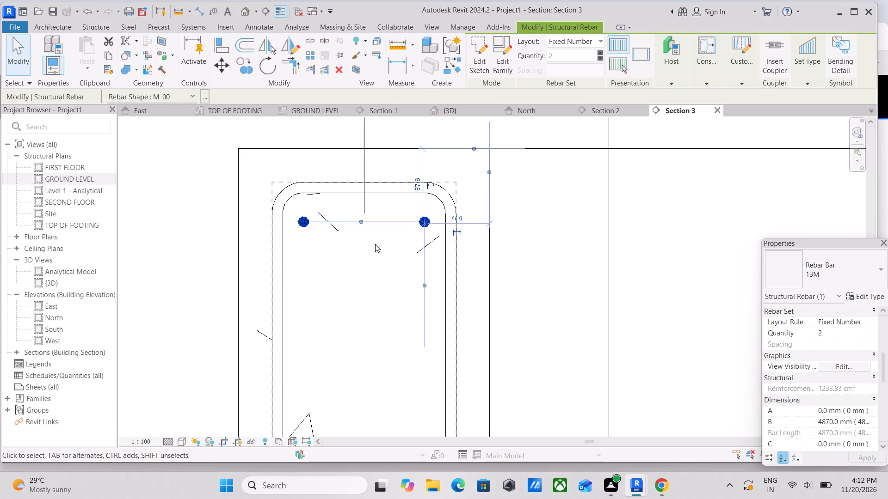
text(CO)
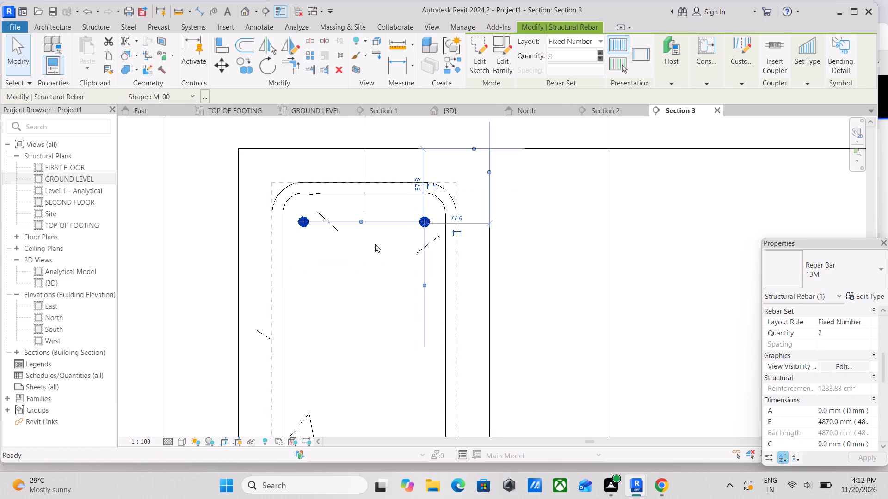
click(302, 222)
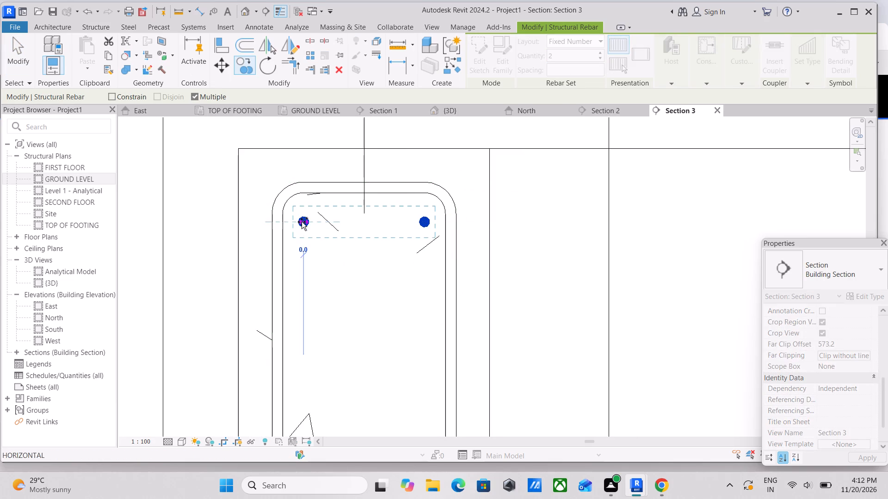
middle_drag(287, 299, 295, 251)
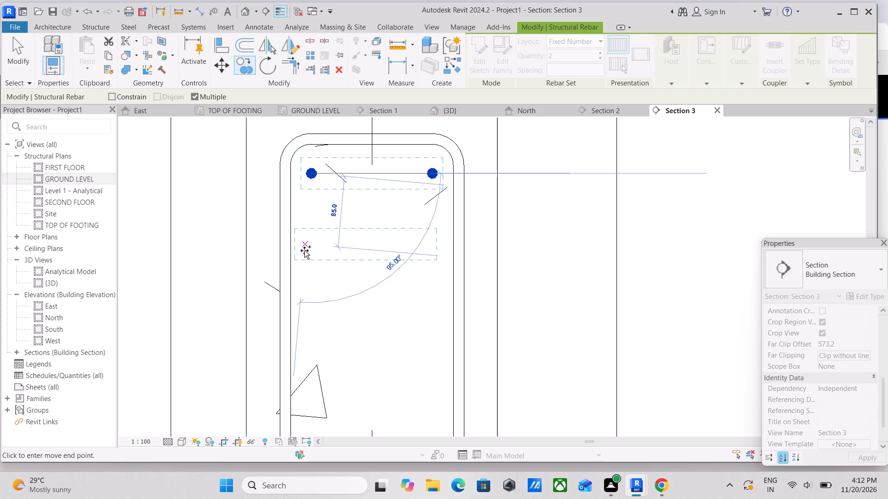
click(309, 253)
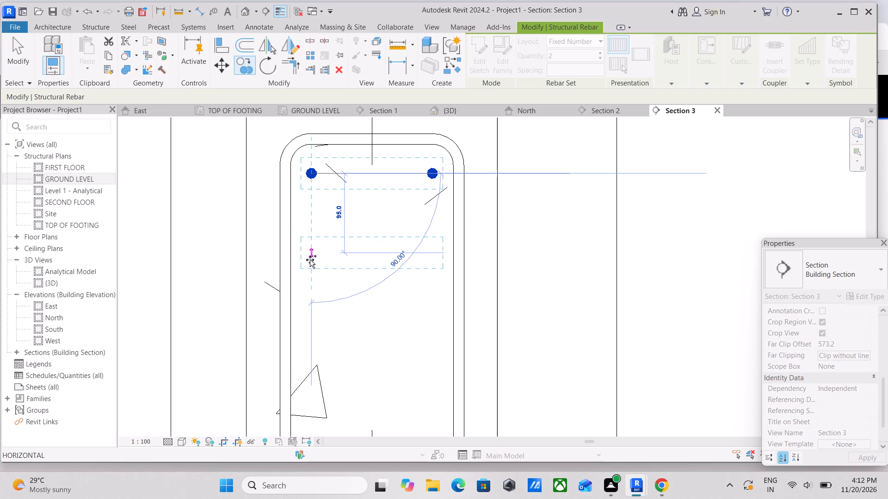
middle_drag(311, 276, 305, 221)
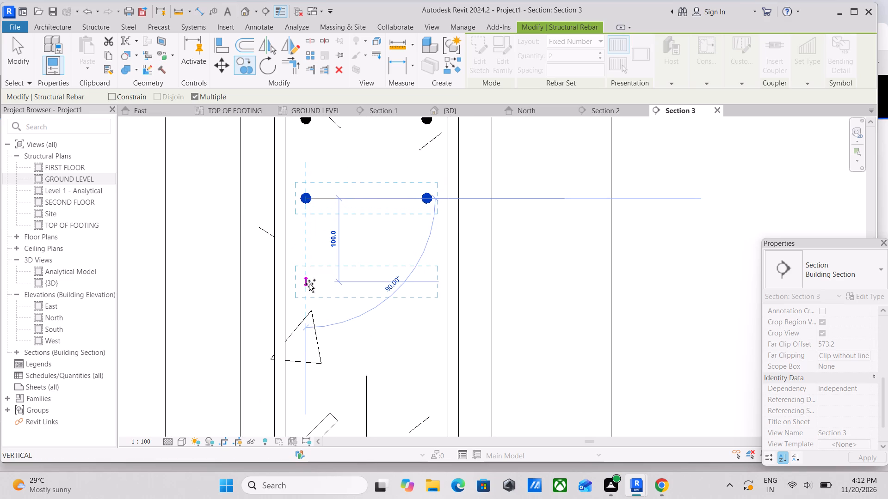
click(309, 284)
Copy the bar pair down to the stirrup's bottom corners, plus another pair 130 mm above that bottom row.
middle_drag(311, 291, 311, 265)
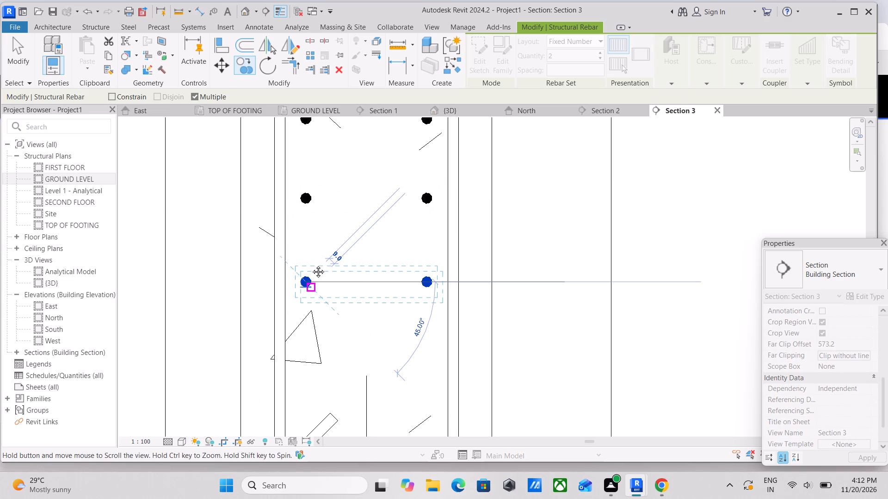
middle_drag(311, 265, 311, 158)
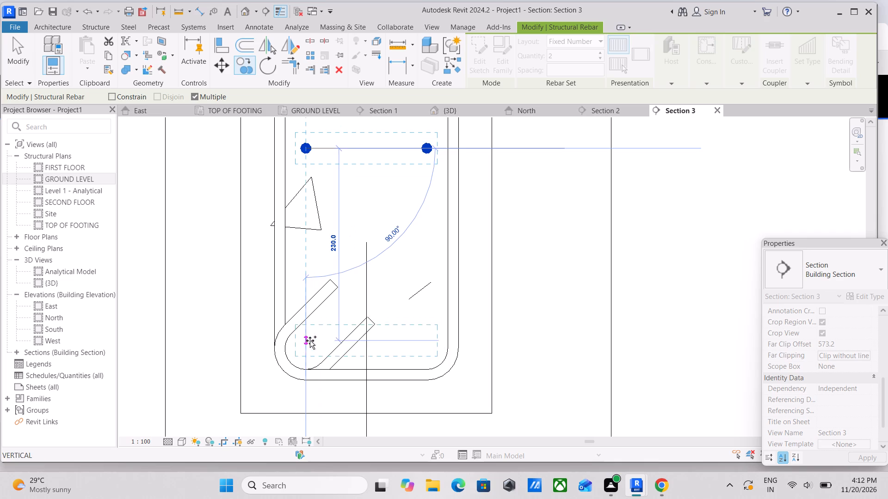
click(305, 345)
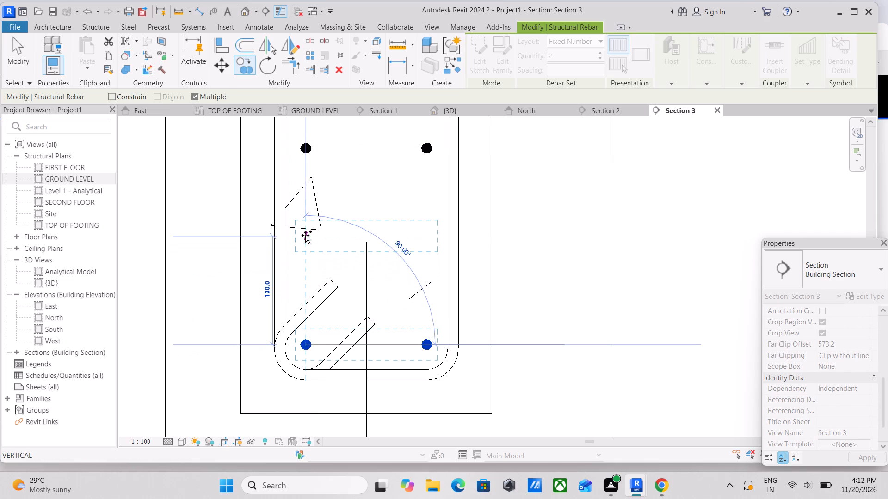
click(305, 235)
middle_drag(306, 238, 308, 297)
key(Escape)
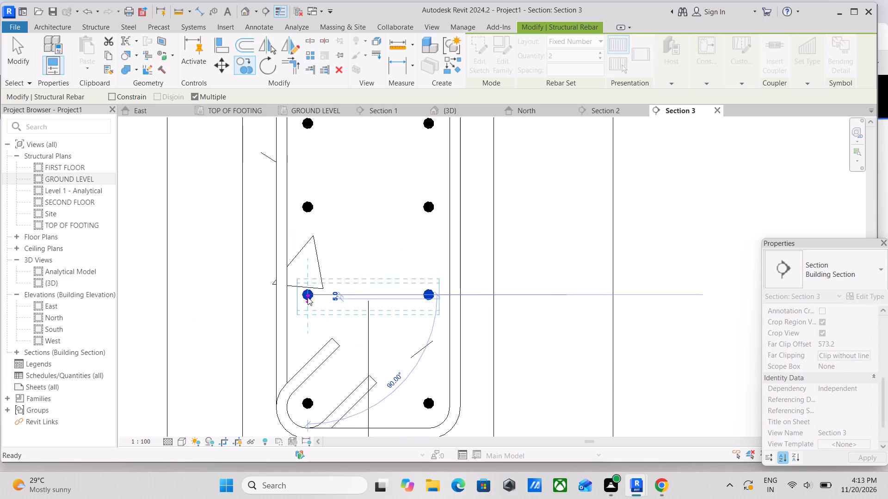
key(Escape)
key(Escape)
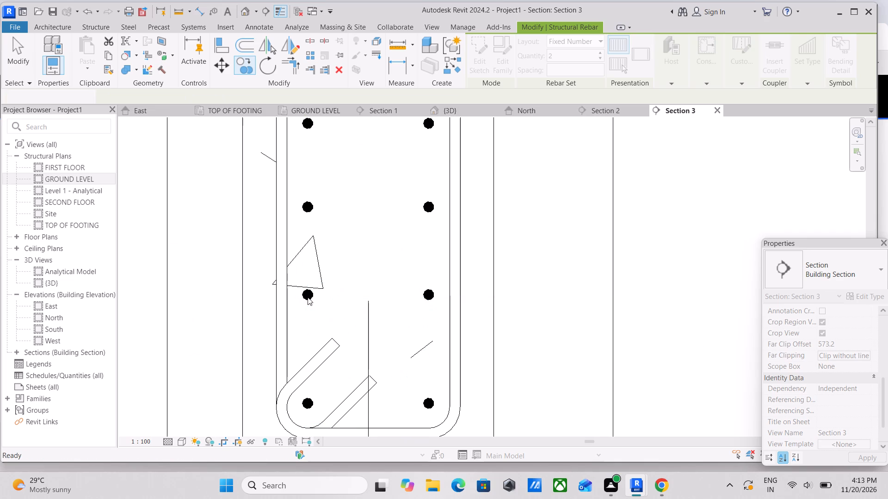
key(Escape)
key(Escape)
key(Escape)
scroll(367, 291, down, 2)
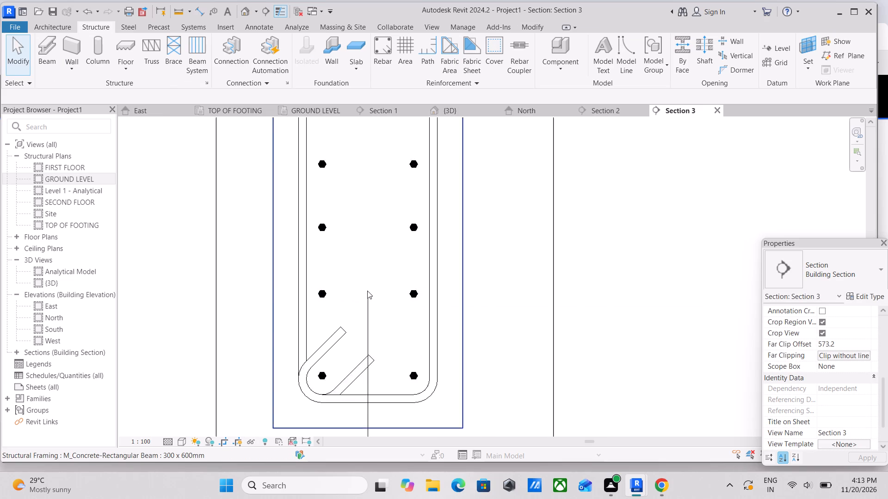
scroll(367, 291, down, 3)
middle_drag(367, 291, 377, 316)
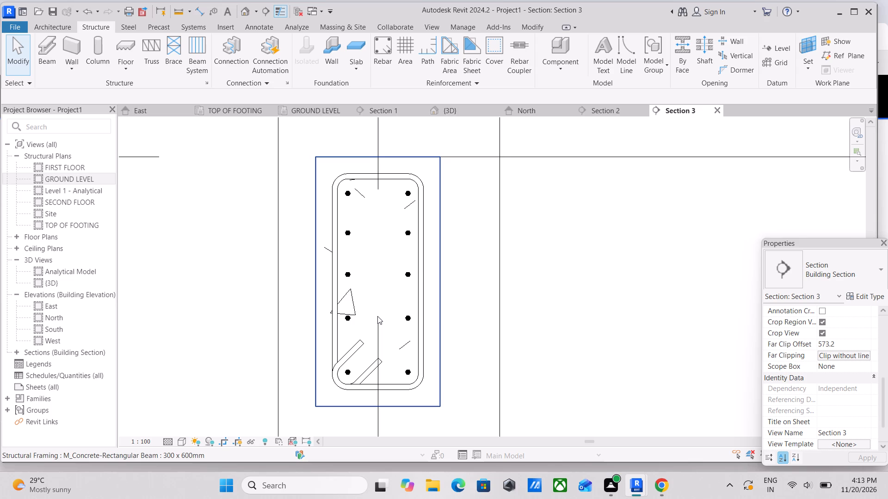
key(Escape)
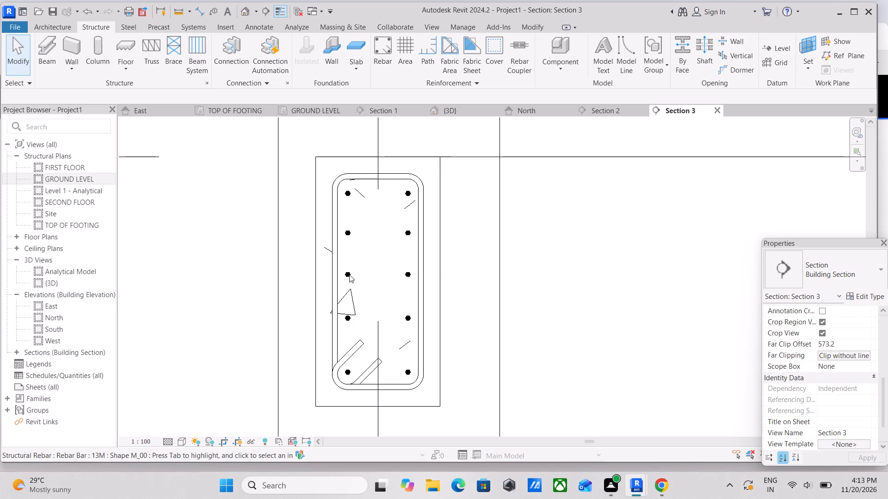
Delete the middle pair of bars, the third row from the top of the stirrup.
scroll(349, 274, up, 1)
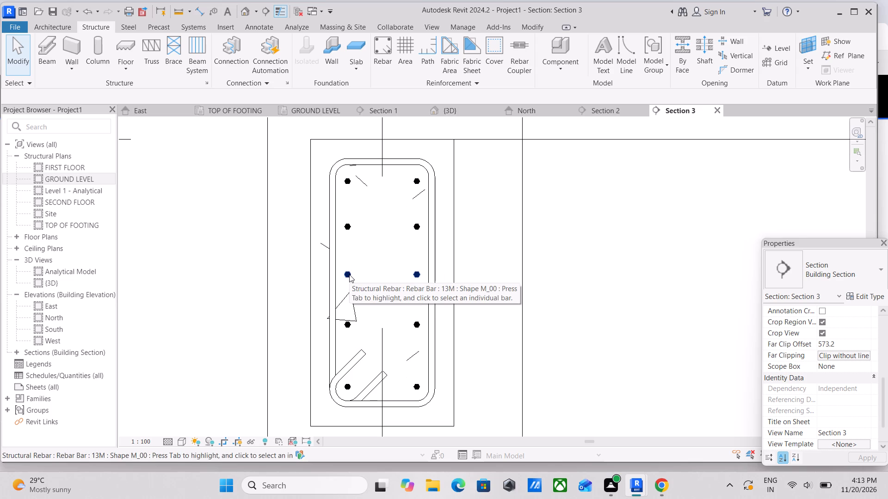
click(349, 274)
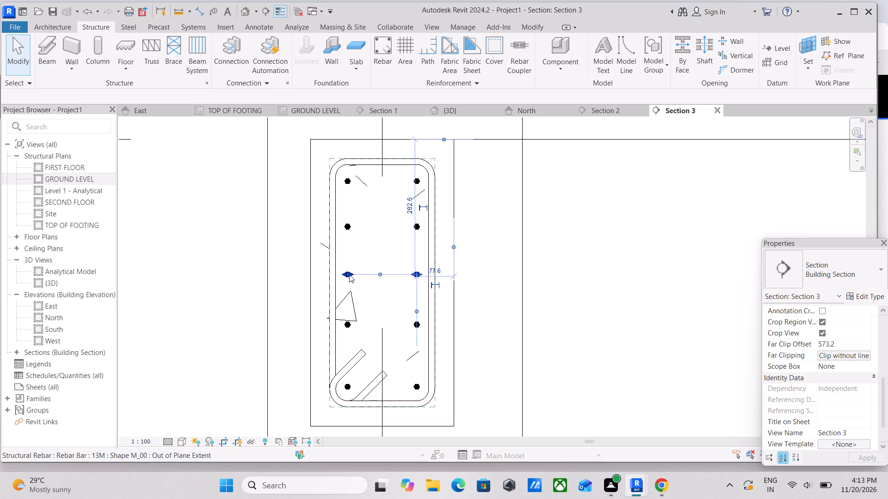
right_click(349, 274)
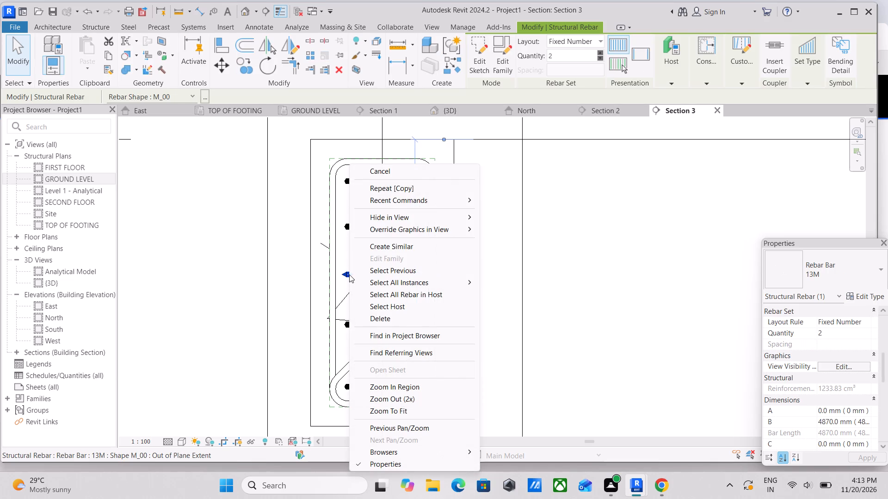
click(396, 314)
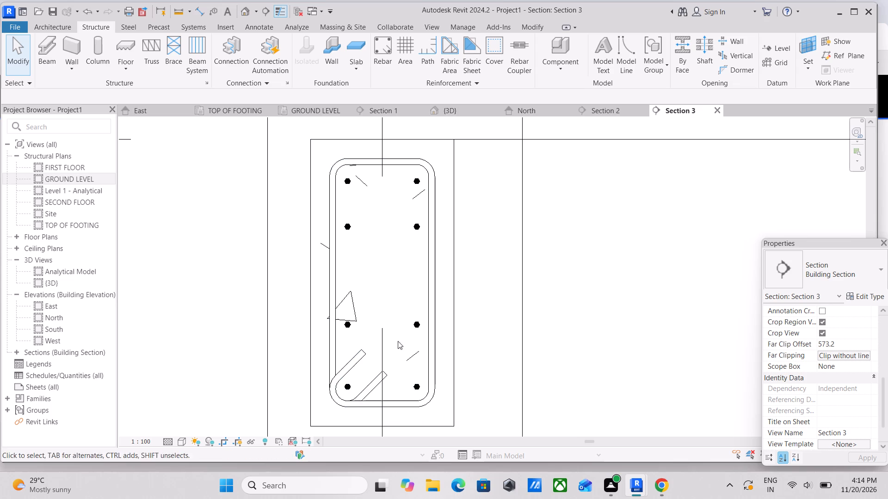
Nudge the bar pair above the bottom row upward into the gap left by the deleted middle pair.
click(347, 326)
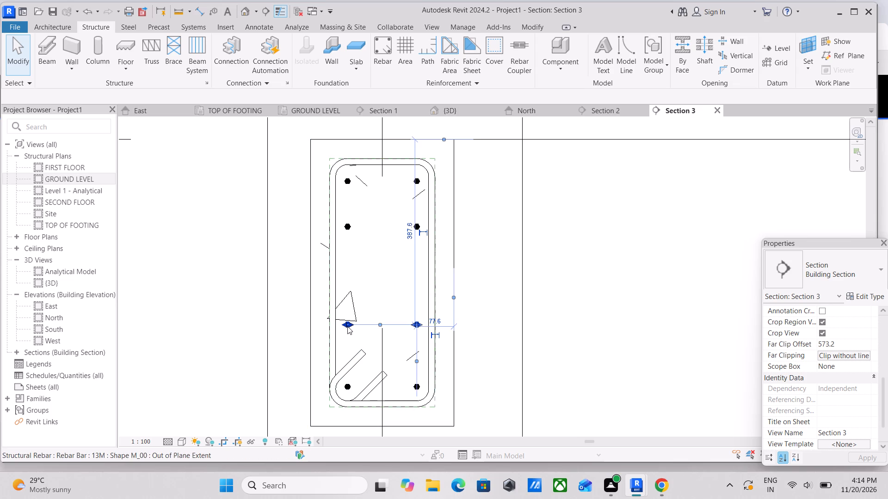
key(Up)
key(Up)
key(Up)
key(Up)
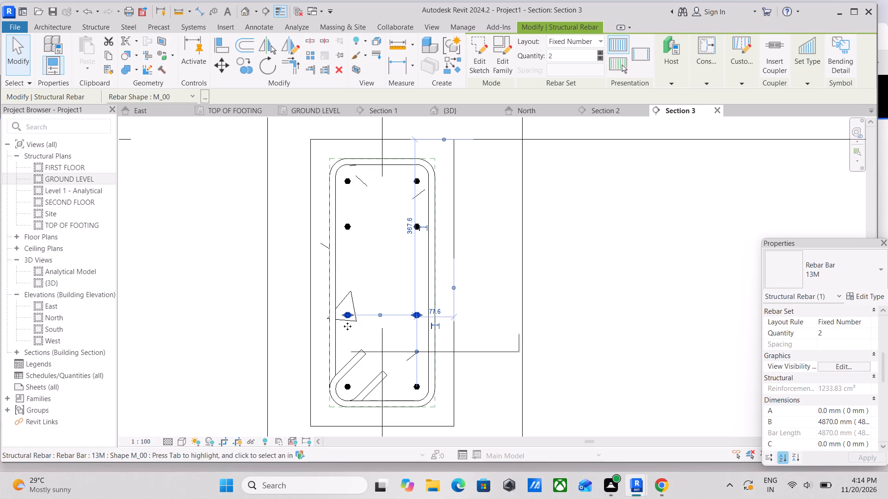
scroll(347, 326, up, 1)
scroll(387, 264, up, 1)
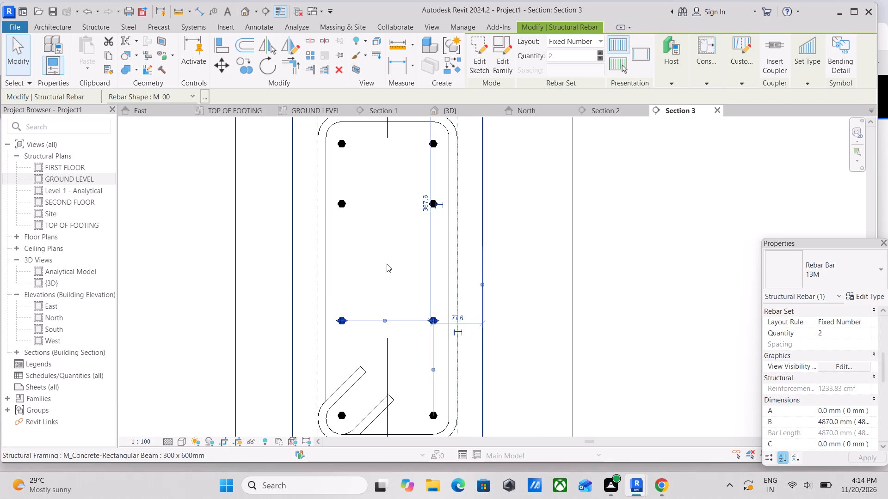
key(Up)
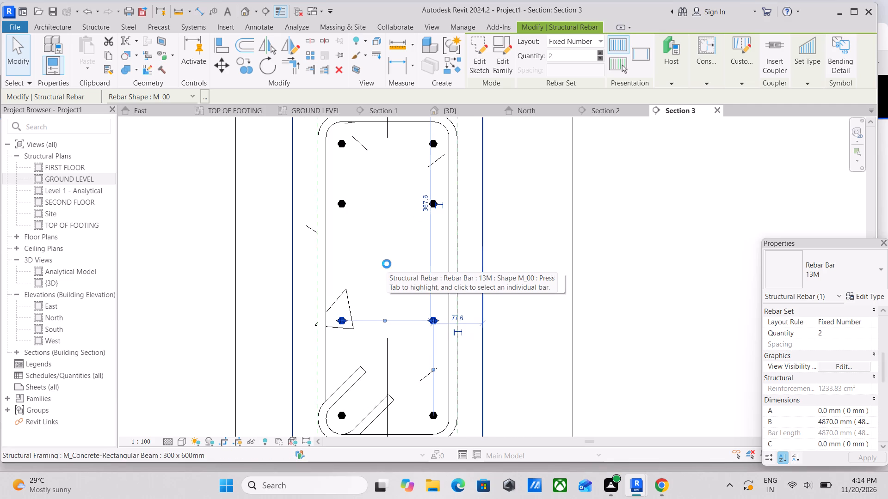
key(Up)
key(Up)
key(Up)
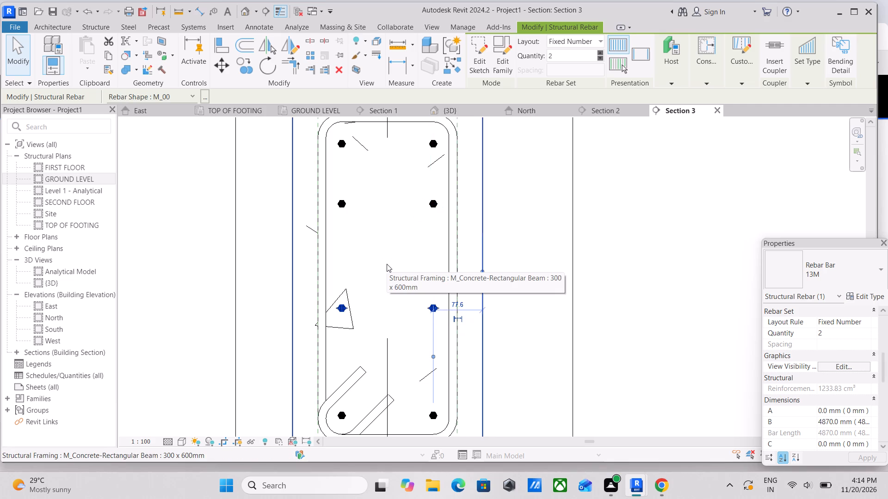
key(Up)
key(Up)
key(Up)
key(Up)
key(Up)
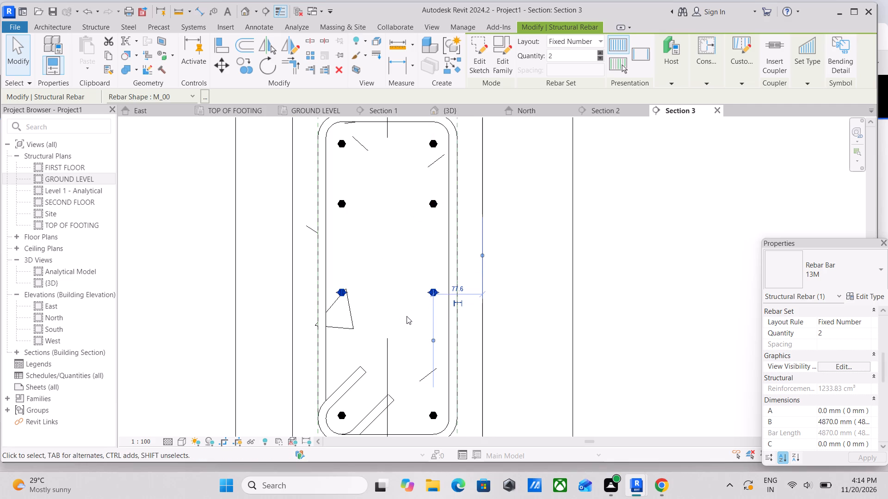
Nudge the second bar row from the top downward to about 213 mm below the beam's top edge.
click(433, 212)
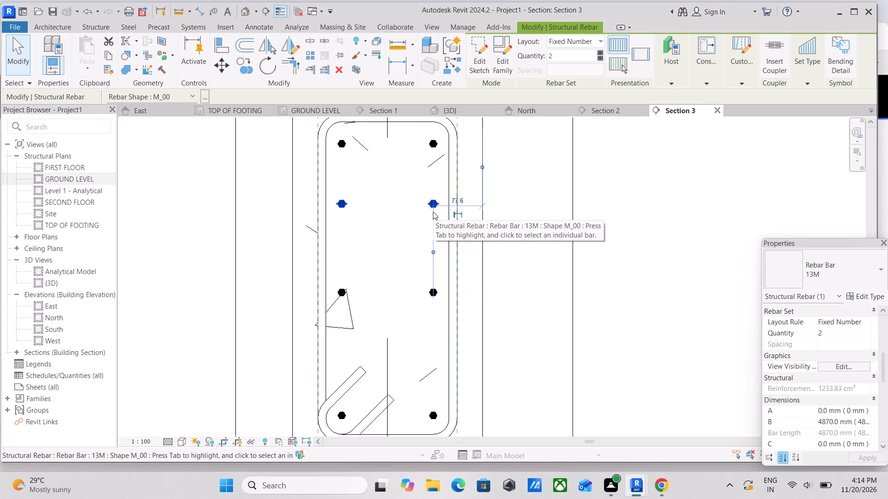
key(Down)
key(Down)
key(Down)
key(Down)
key(Down)
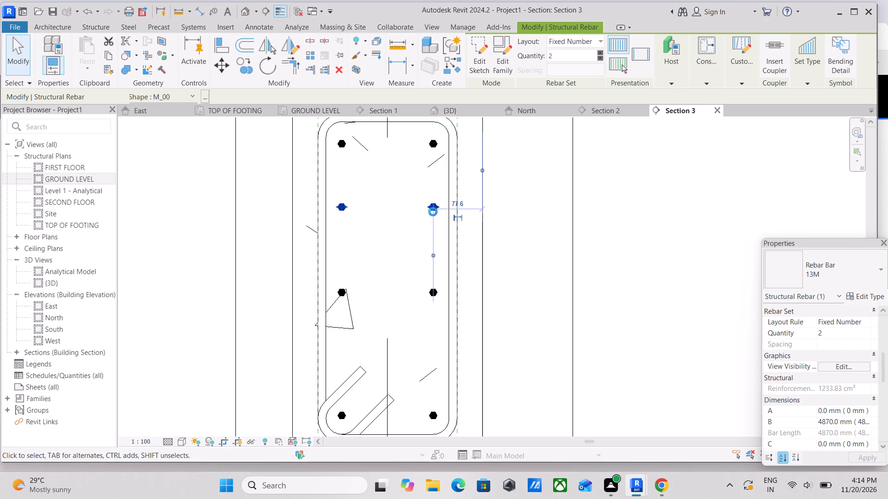
key(Down)
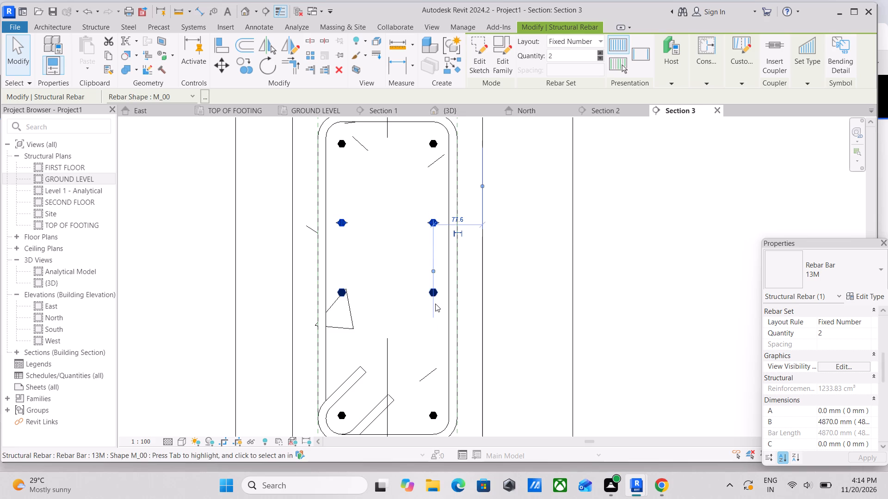
Nudge the third bar row from the top downward to about 348 mm below the beam's top edge.
scroll(435, 304, up, 1)
click(438, 295)
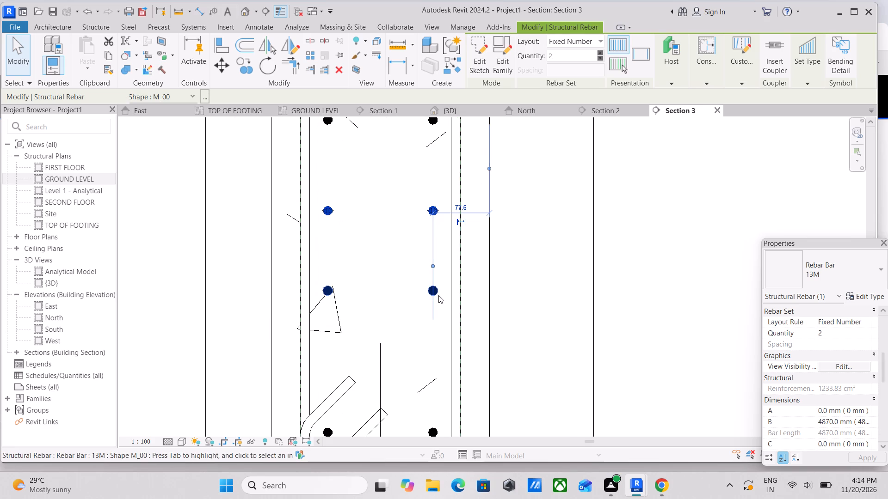
key(Down)
key(Down)
key(Down)
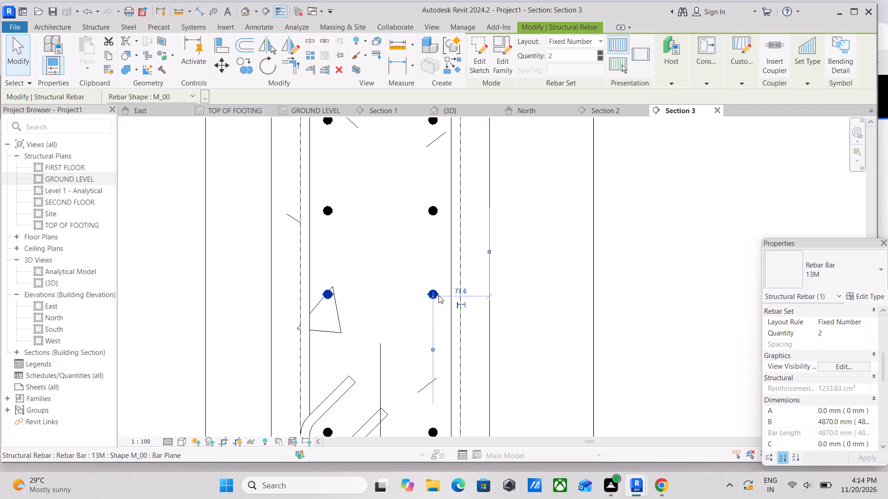
key(Down)
key(Down)
key(Down)
key(Down)
key(Down)
key(Down)
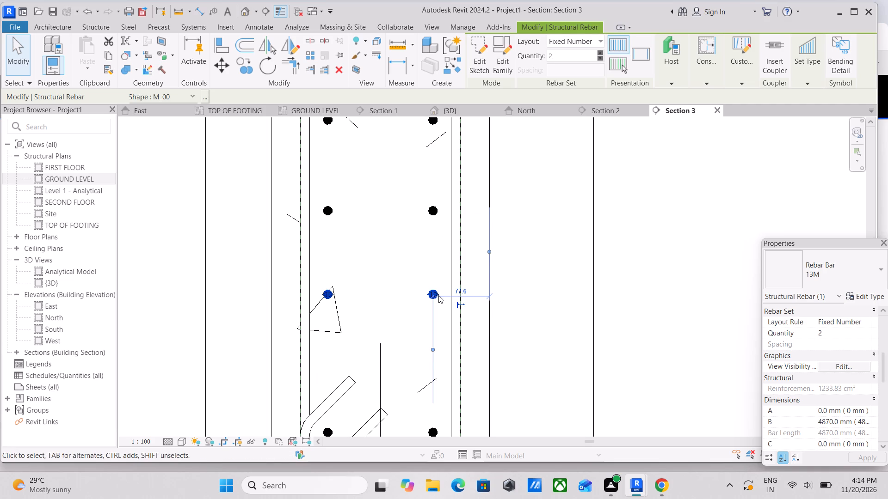
key(Down)
scroll(438, 295, down, 2)
middle_drag(438, 295, 434, 321)
key(Escape)
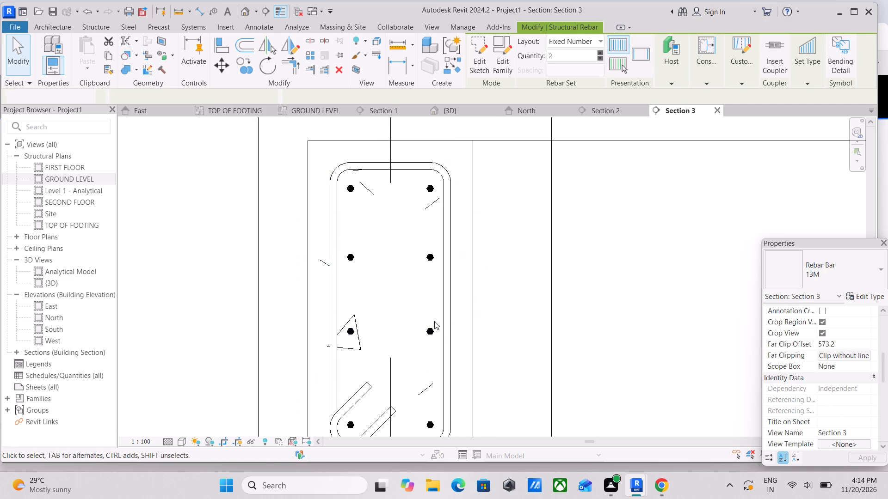
key(Escape)
key(Escape)
Set the second bar row's view visibility to unobscured in the {3D} view.
click(432, 257)
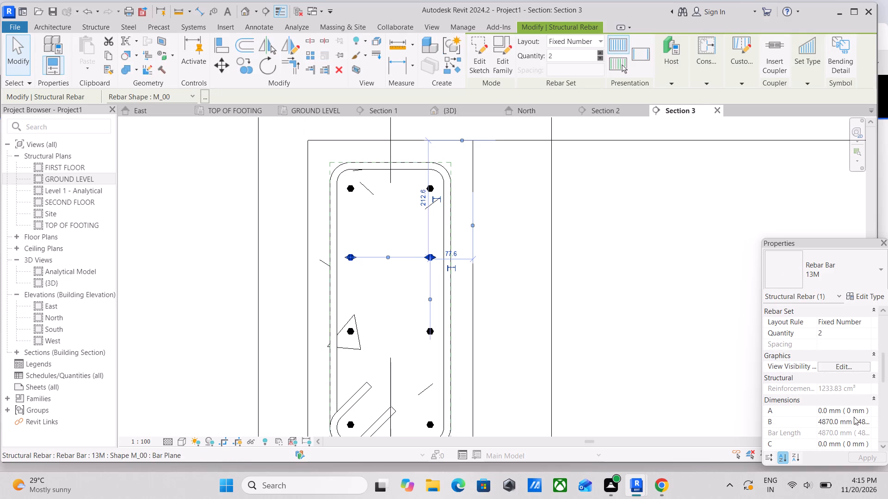
scroll(849, 415, down, 1)
click(847, 332)
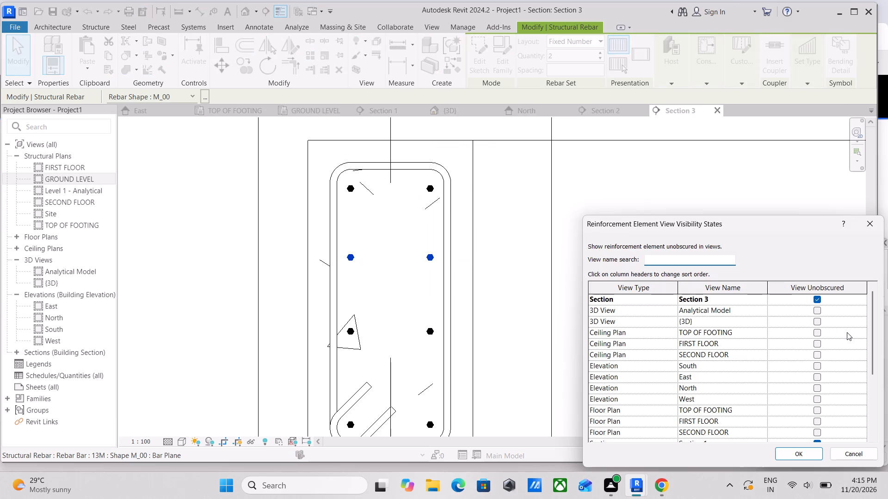
click(815, 319)
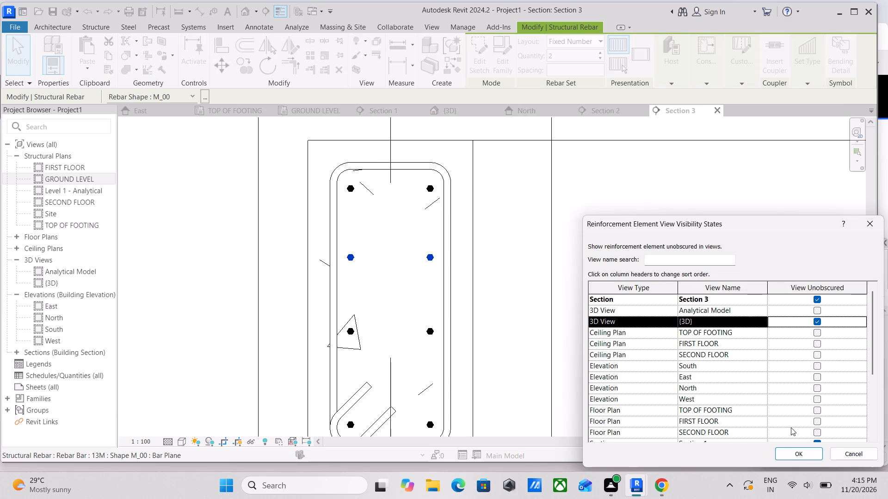
click(783, 451)
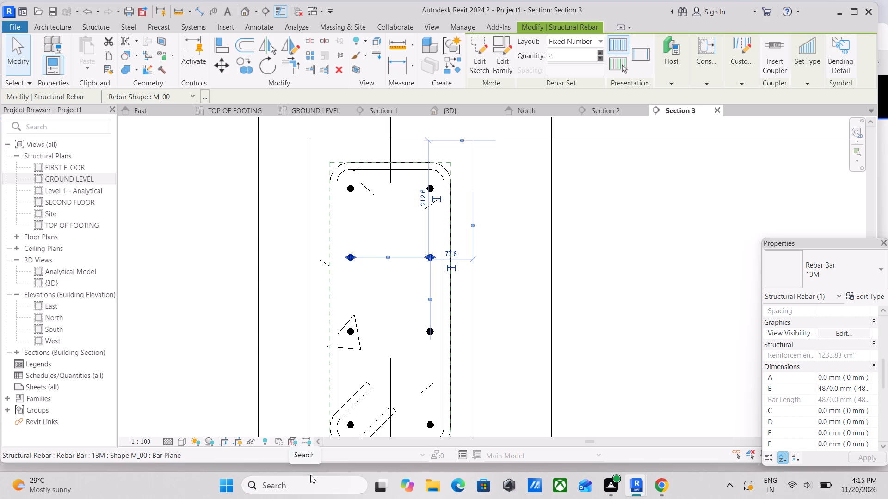
Set the third bar row's view visibility to unobscured in the {3D} view and clear the selection.
click(348, 330)
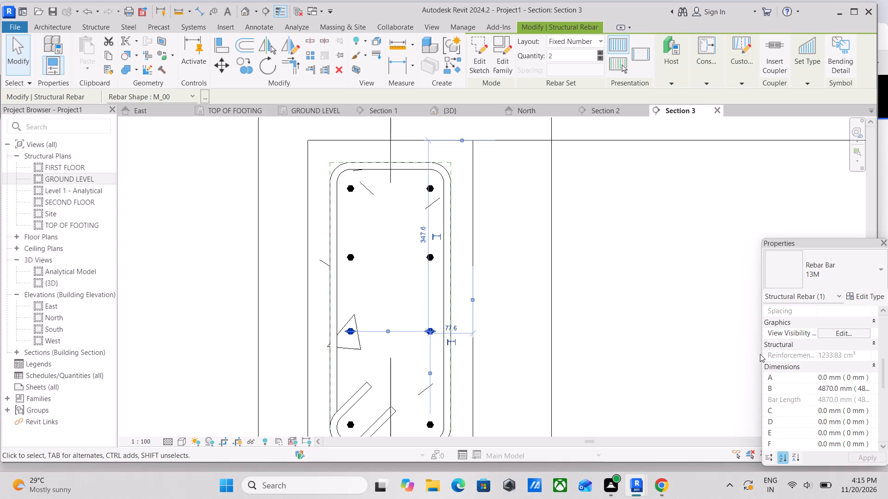
click(831, 329)
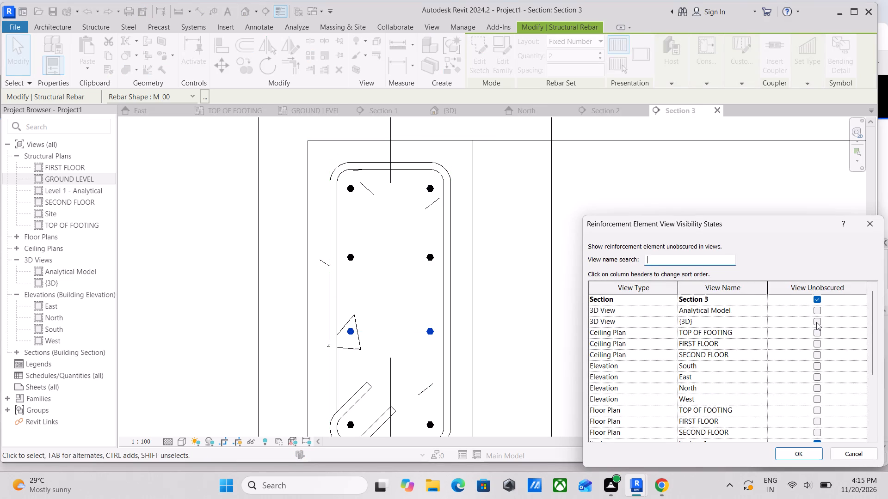
click(816, 322)
click(794, 453)
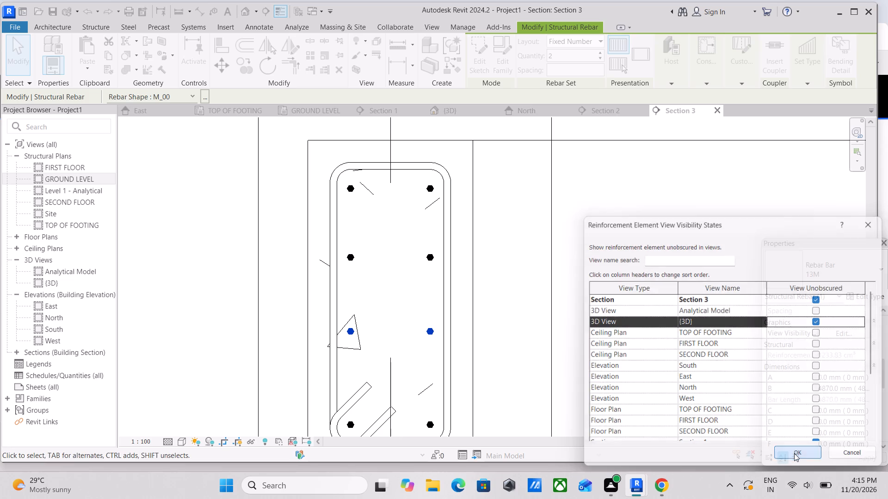
key(Escape)
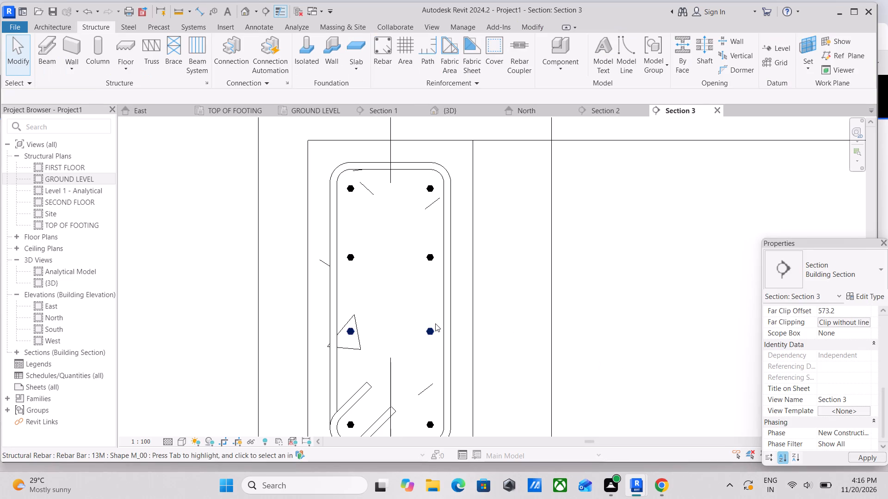
scroll(435, 323, down, 1)
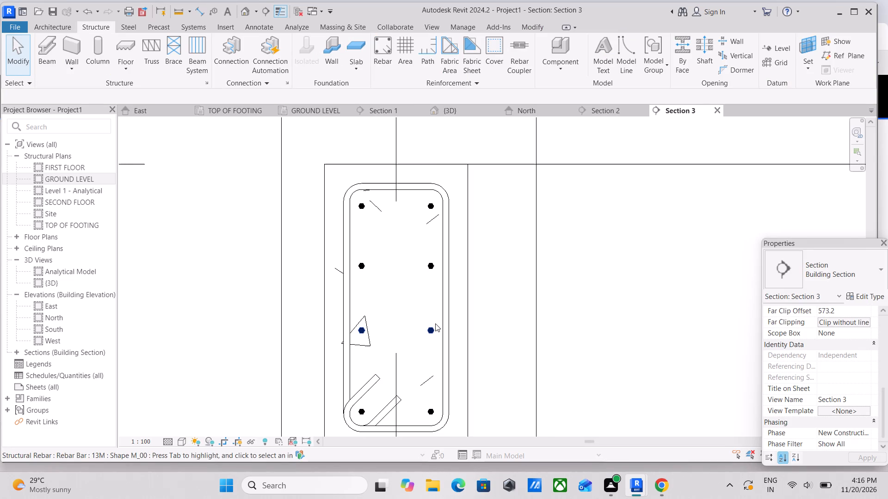
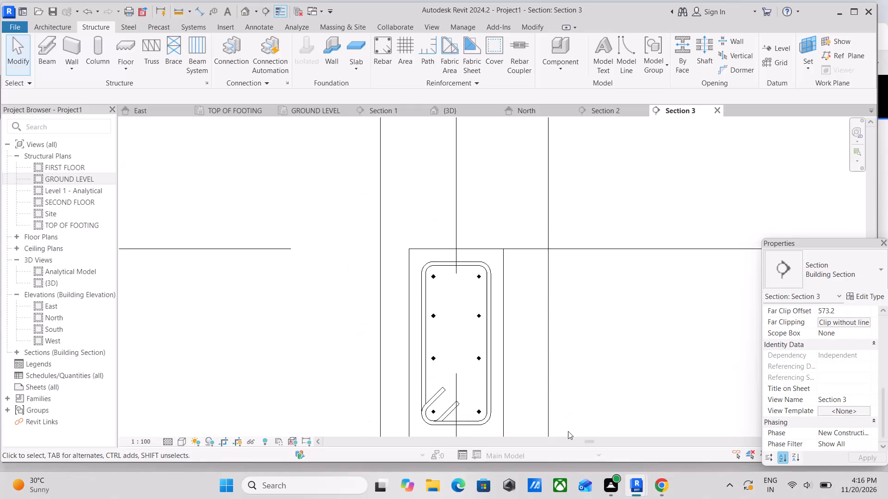
Check the third bar row's view visibility states in Section 3, close them without changes and clear the selection.
scroll(567, 432, up, 3)
scroll(407, 383, up, 3)
middle_drag(385, 376, 388, 430)
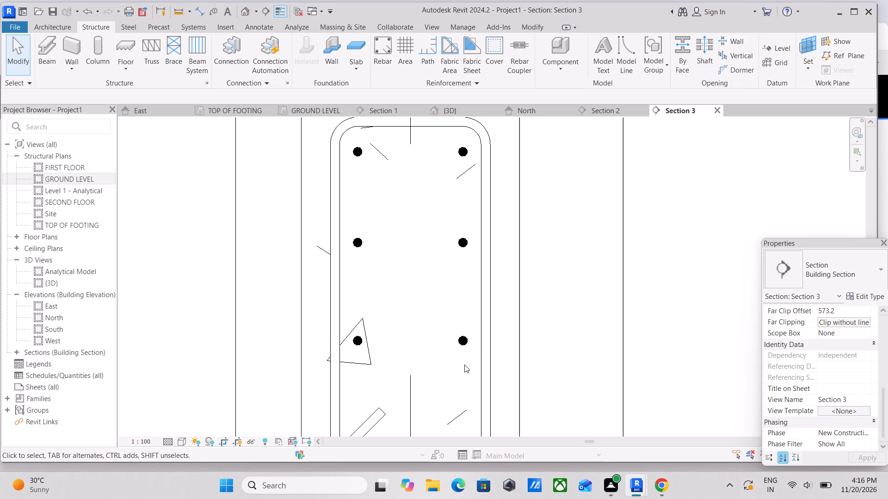
click(464, 342)
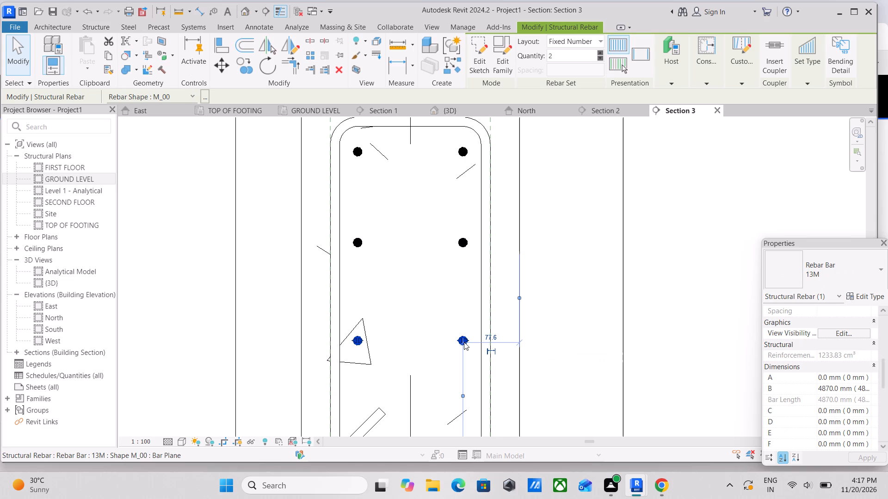
click(839, 330)
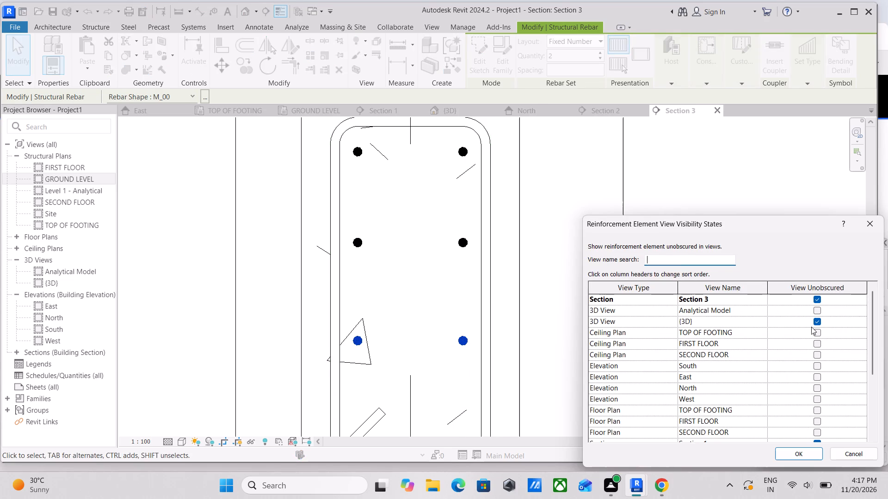
click(578, 205)
click(879, 219)
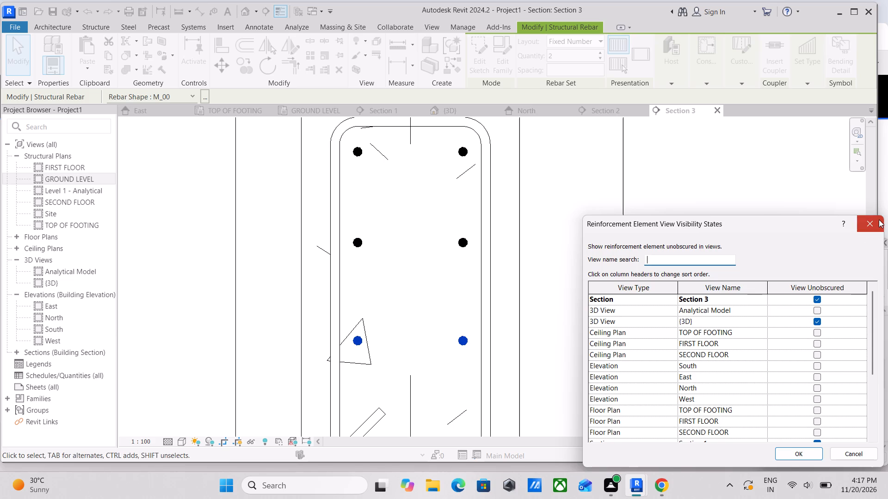
key(Escape)
scroll(631, 264, down, 2)
key(Escape)
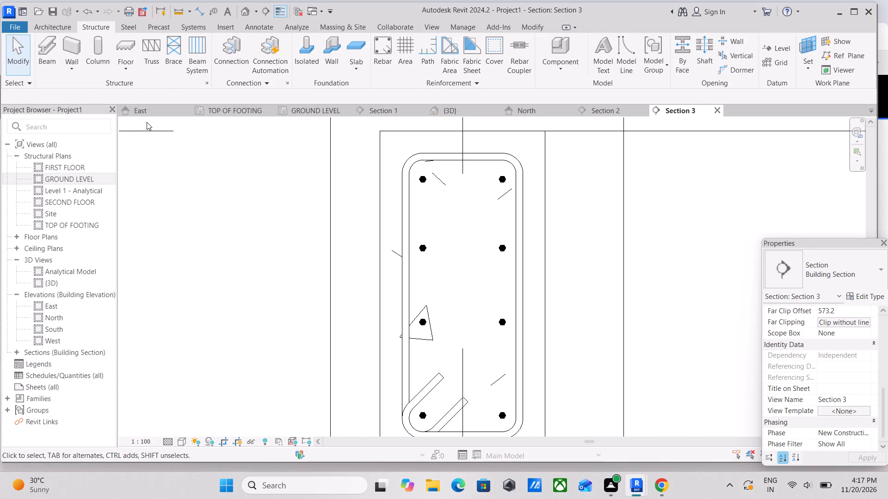
In the {3D} view, set the ground level beam stirrup's layout to Maximum Spacing at 120 mm and clear the selection.
click(446, 108)
middle_drag(523, 234, 496, 230)
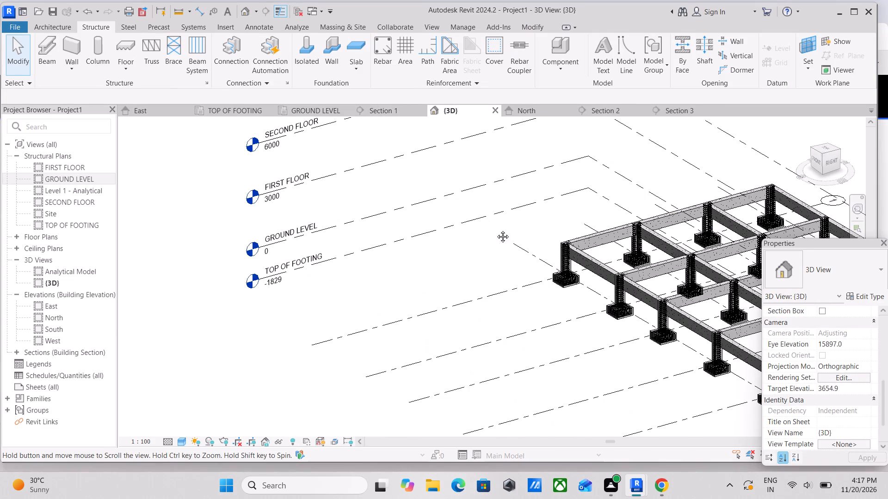
middle_drag(496, 230, 253, 223)
scroll(543, 299, up, 4)
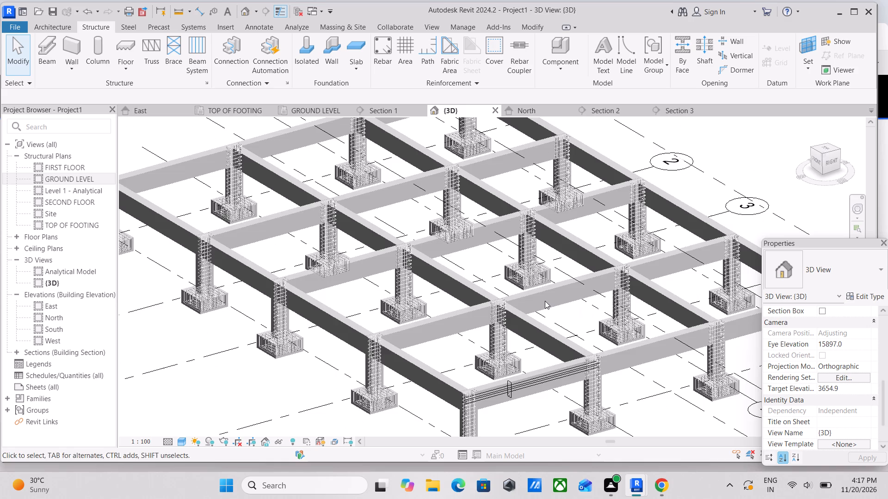
middle_drag(545, 301, 462, 346)
scroll(504, 331, down, 2)
middle_drag(505, 346, 494, 287)
scroll(460, 332, down, 1)
scroll(438, 342, up, 16)
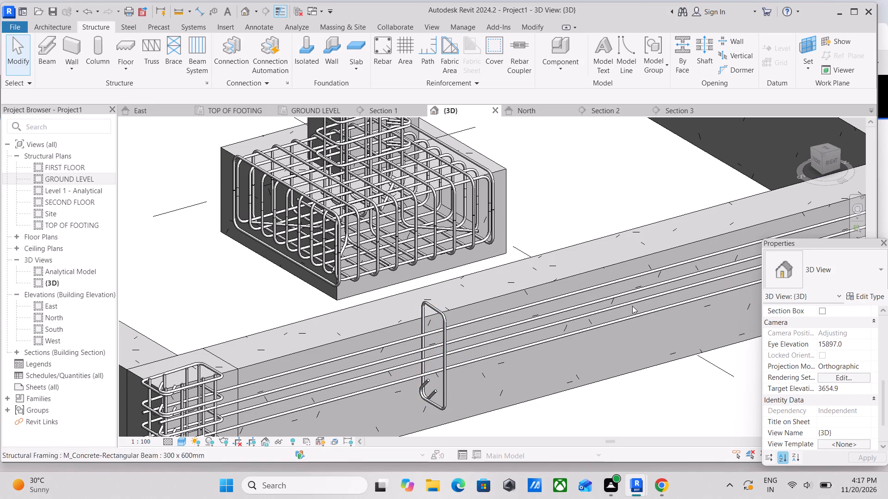
click(449, 353)
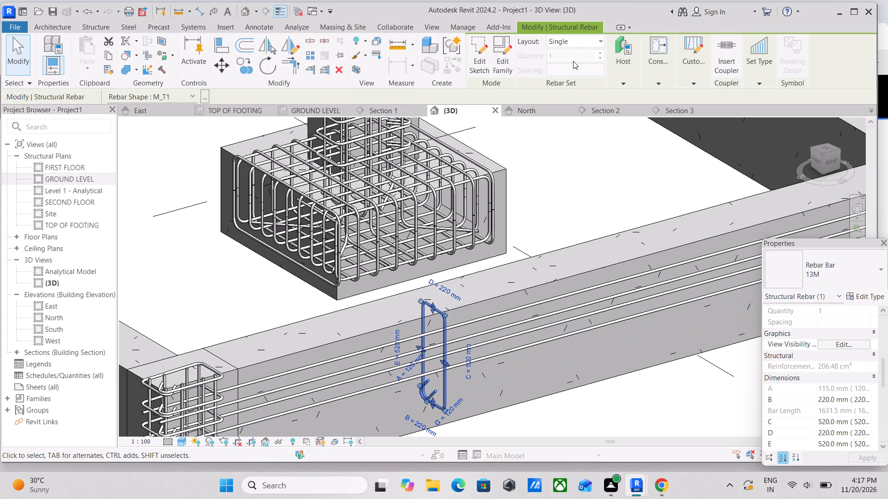
click(576, 47)
click(586, 78)
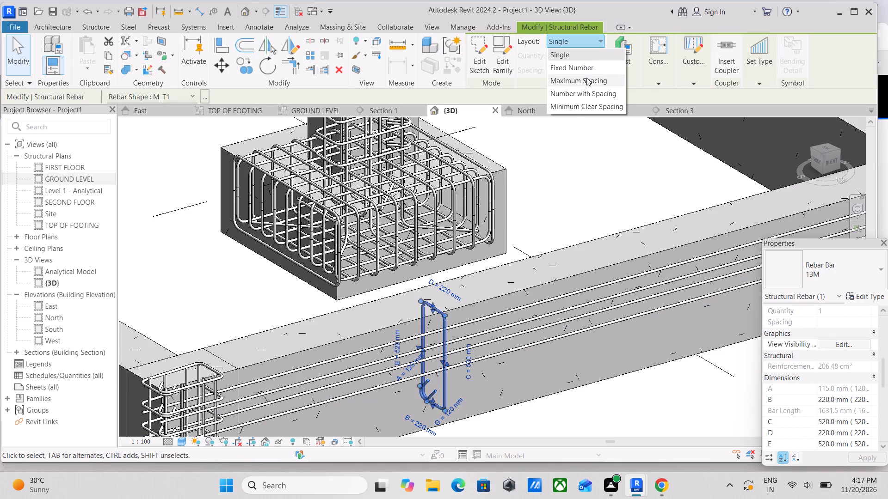
drag(587, 73, 539, 76)
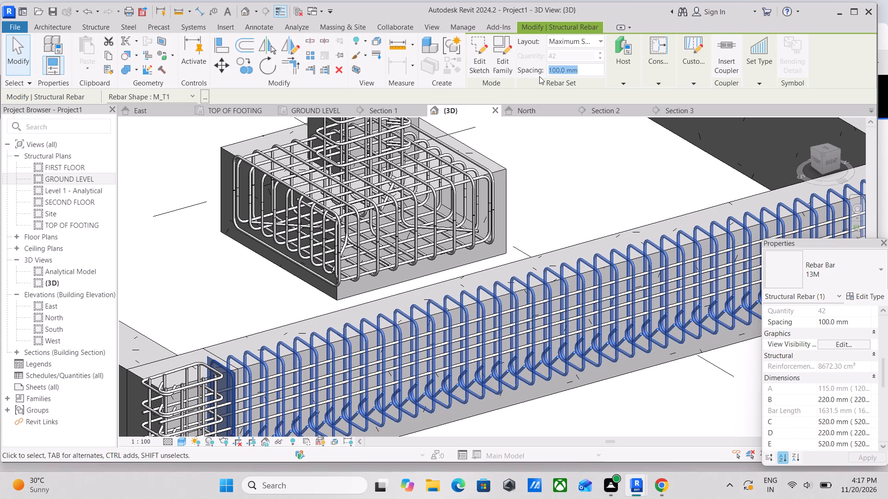
text(120)
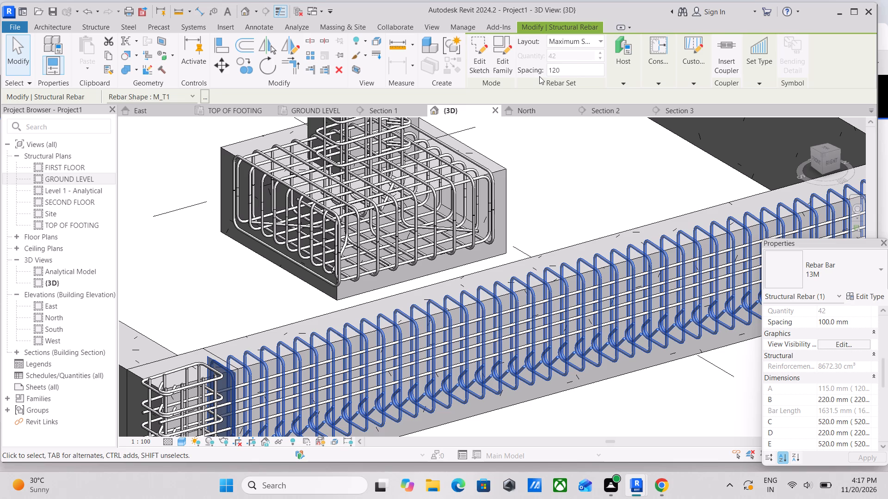
text(MM)
key(Return)
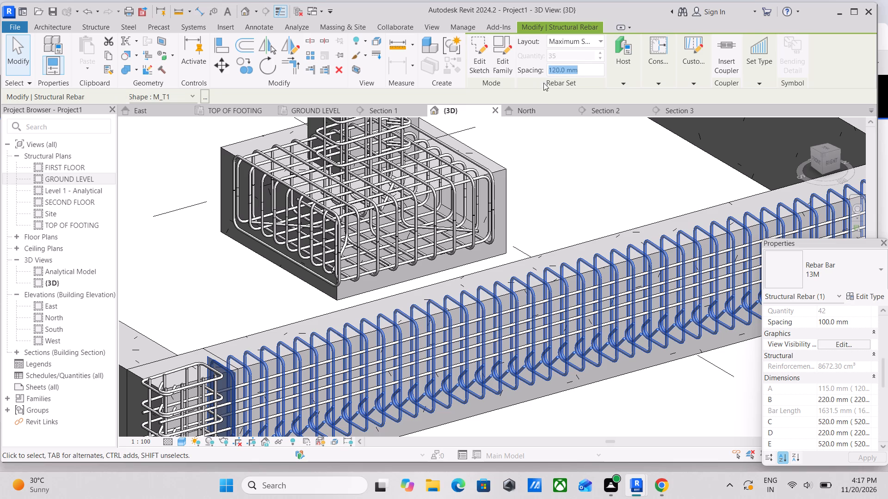
scroll(579, 310, down, 5)
middle_click(577, 309)
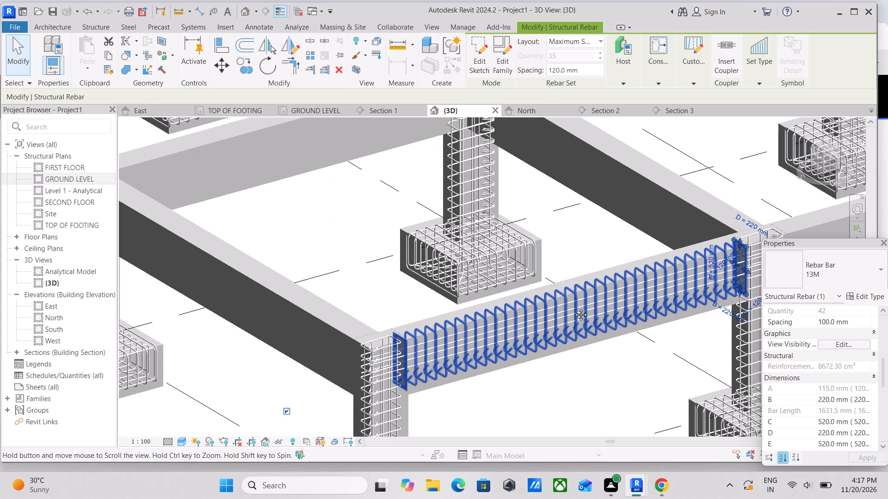
scroll(577, 314, up, 1)
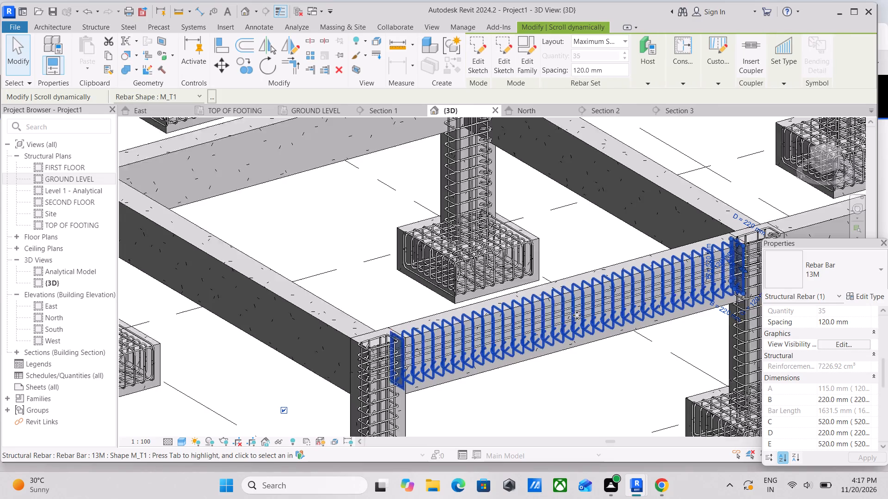
key(Escape)
scroll(576, 315, down, 1)
key(Escape)
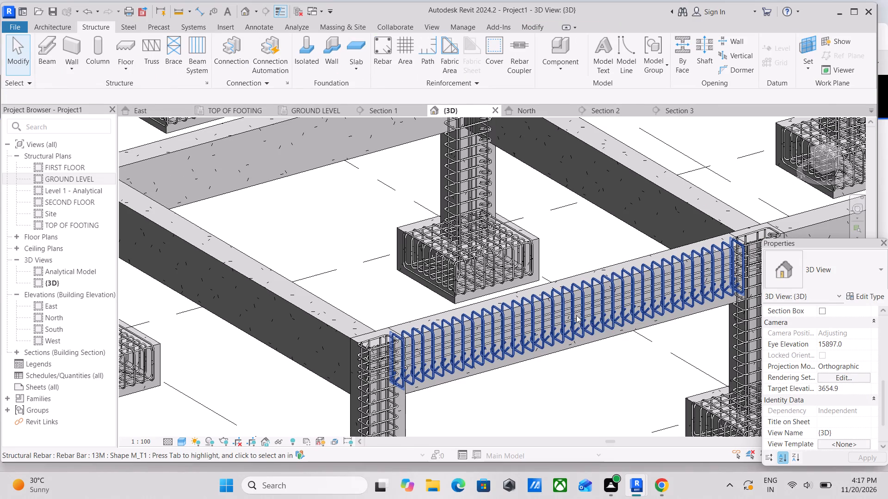
key(Escape)
Examine the beam's stirrup set and longitudinal bars from several angles in the {3D} view, including where they meet the column.
scroll(581, 308, up, 1)
middle_drag(581, 308, 562, 298)
scroll(550, 331, down, 1)
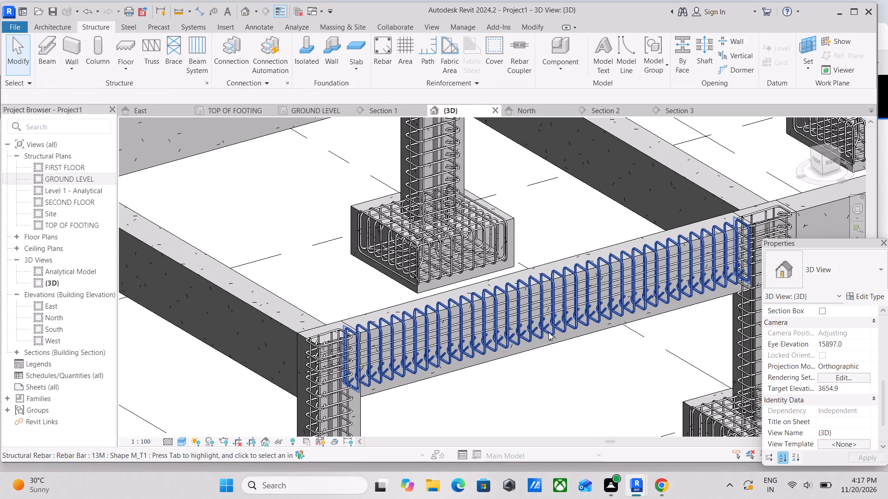
shift+middle_drag(547, 335, 579, 310)
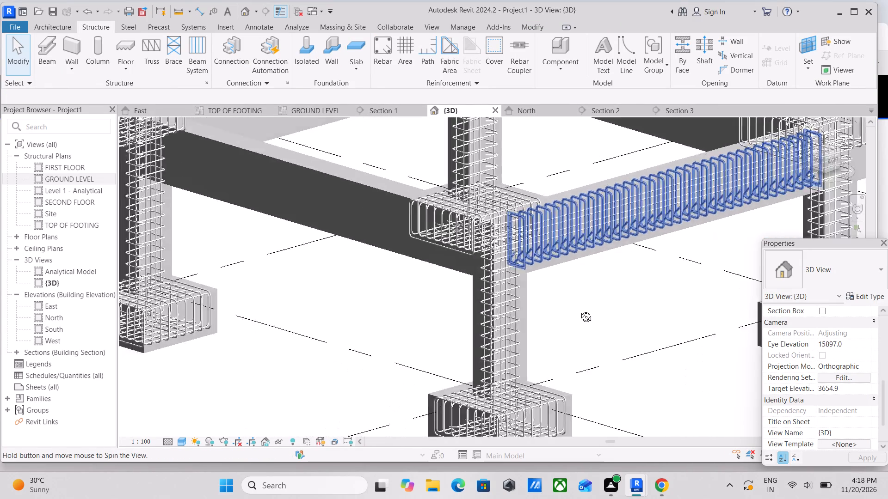
shift+middle_drag(579, 310, 438, 400)
middle_drag(441, 369, 427, 259)
scroll(429, 248, down, 3)
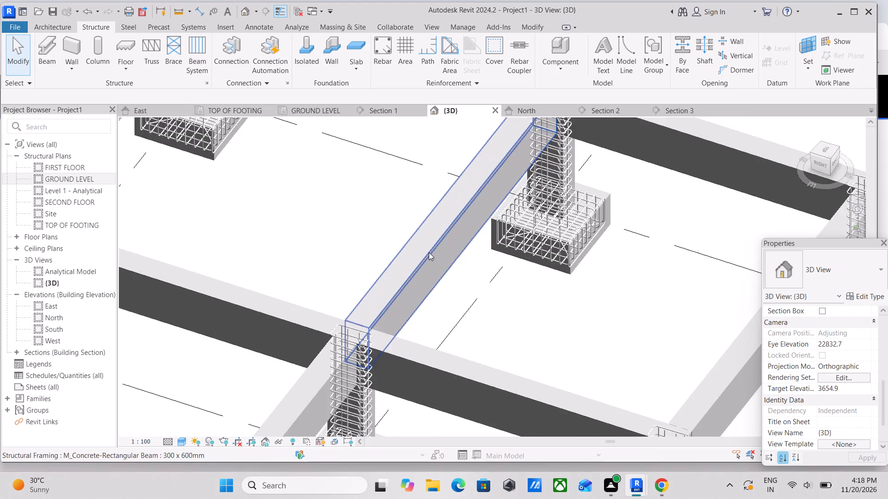
scroll(429, 252, down, 5)
middle_drag(386, 304, 501, 216)
scroll(268, 230, up, 5)
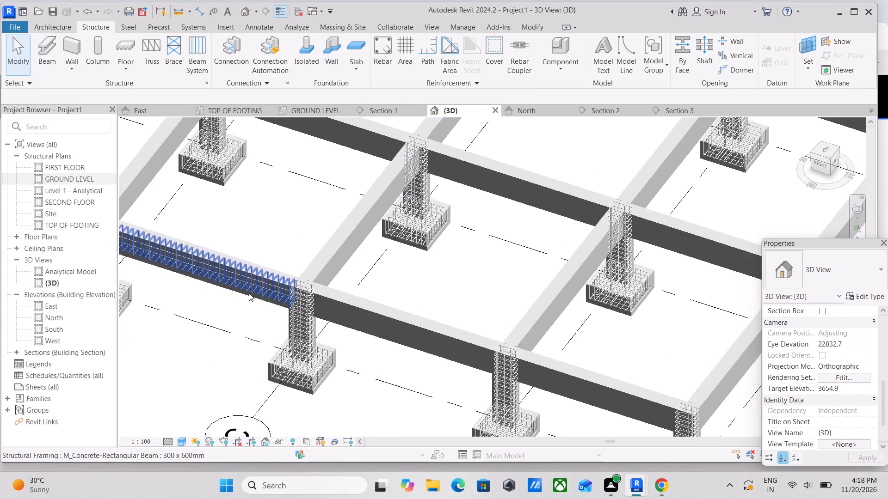
scroll(249, 293, up, 9)
scroll(365, 273, down, 2)
middle_drag(365, 273, 375, 280)
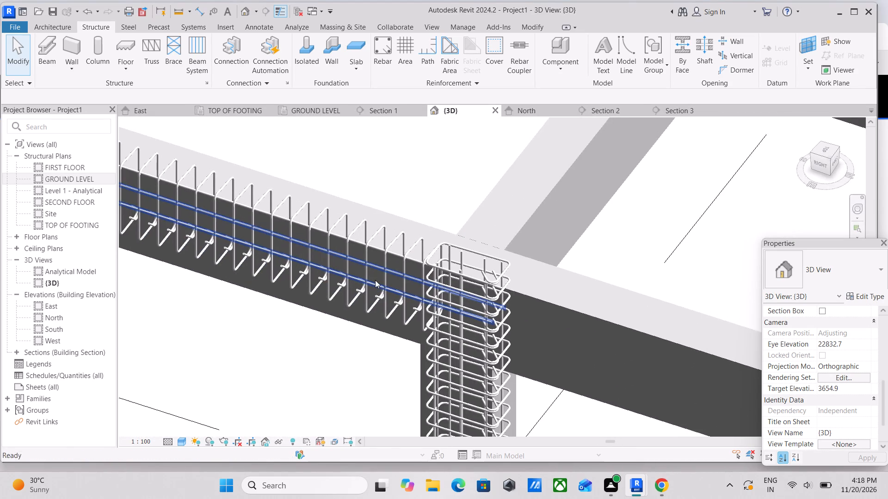
Return to Section 3 and check the view visibility states of the second and third bar rows from the top.
click(673, 112)
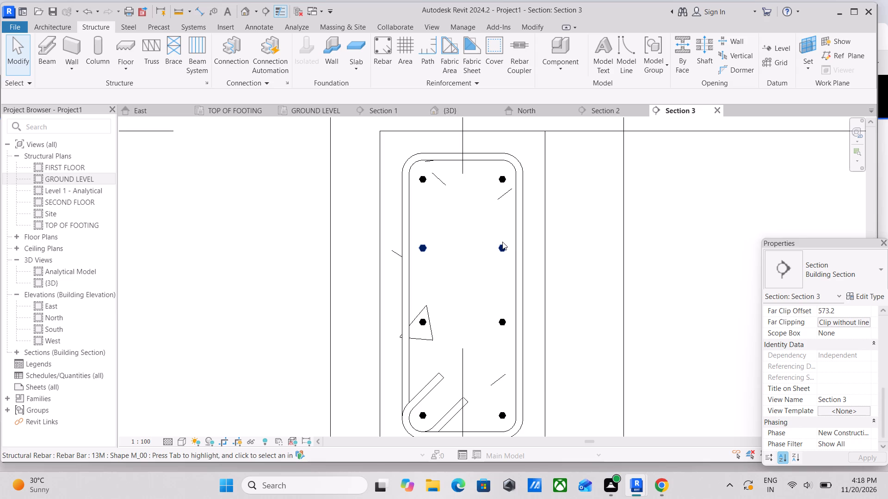
click(502, 242)
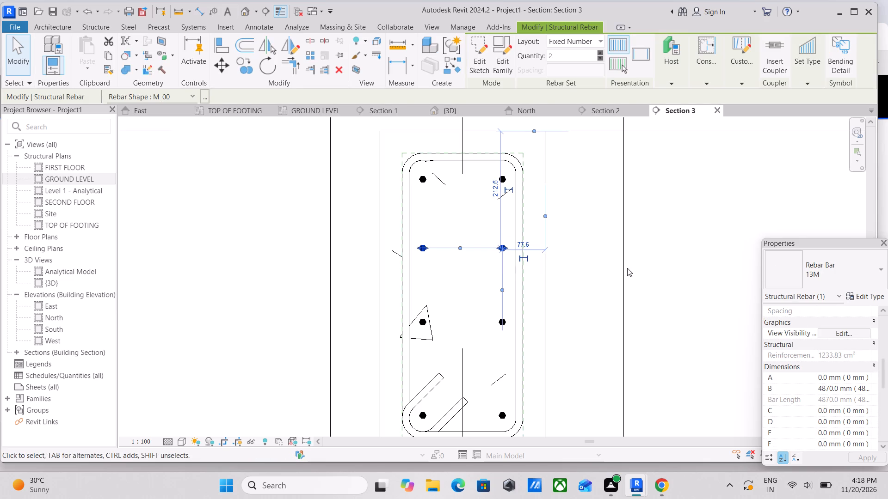
click(851, 332)
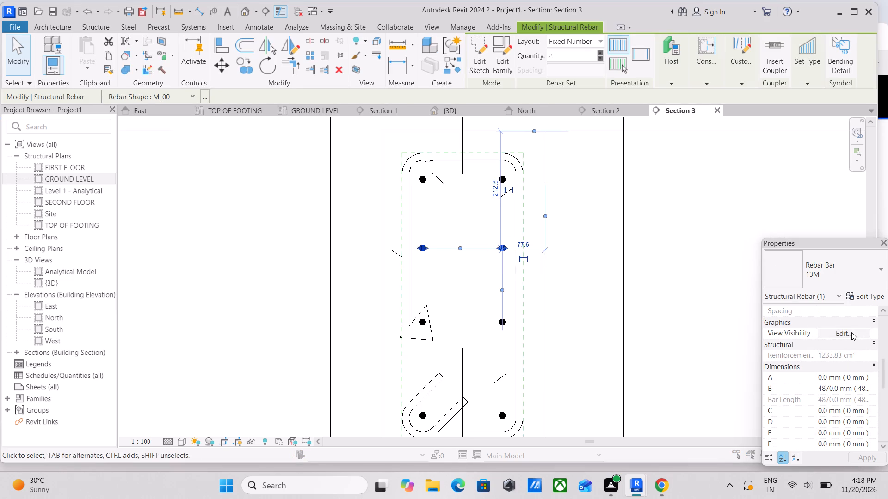
click(795, 457)
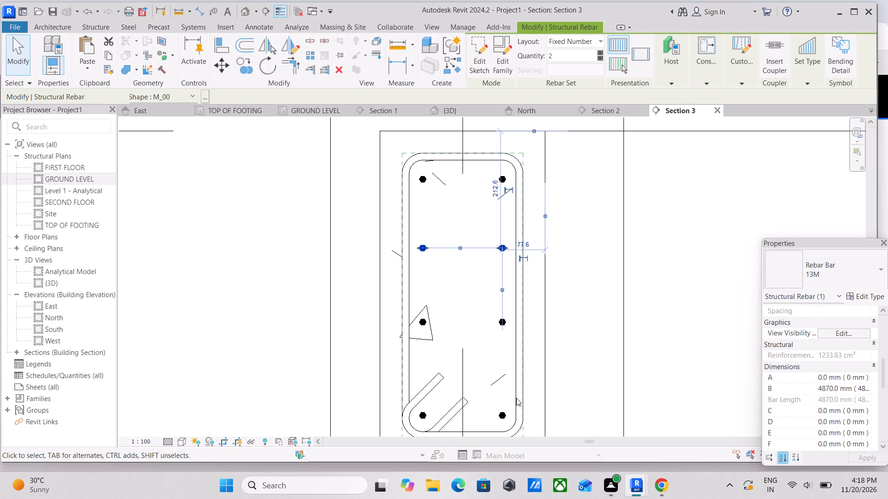
click(504, 317)
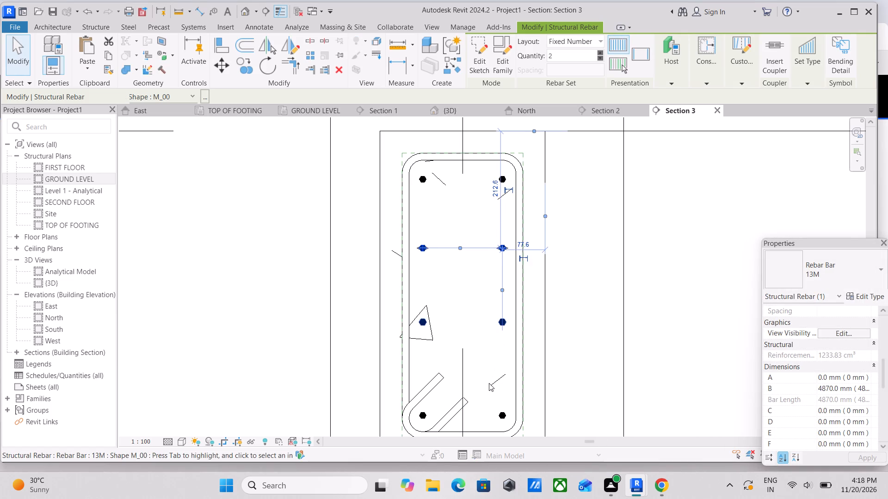
click(849, 335)
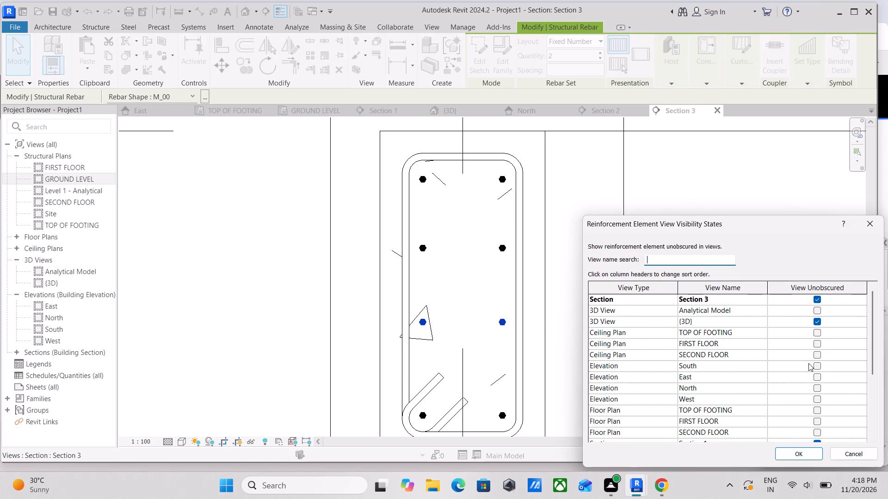
click(806, 454)
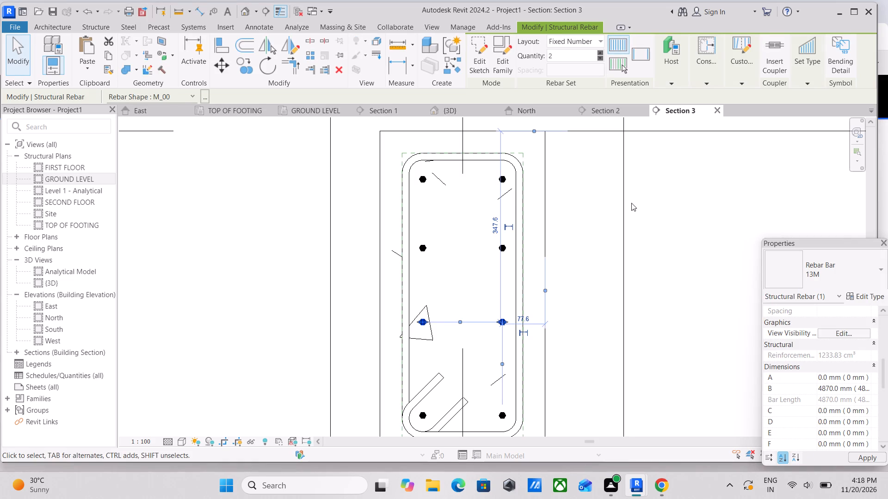
Set the bottom bar row's view visibility to unobscured in the {3D} view.
click(505, 182)
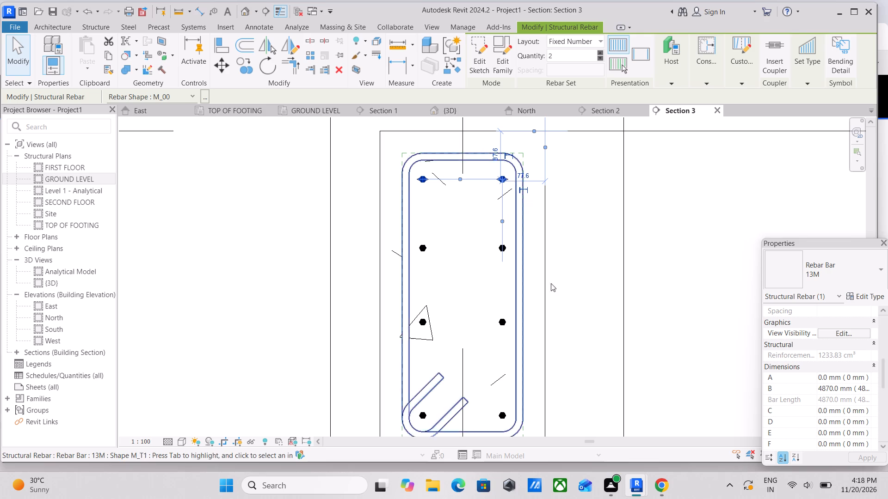
click(501, 417)
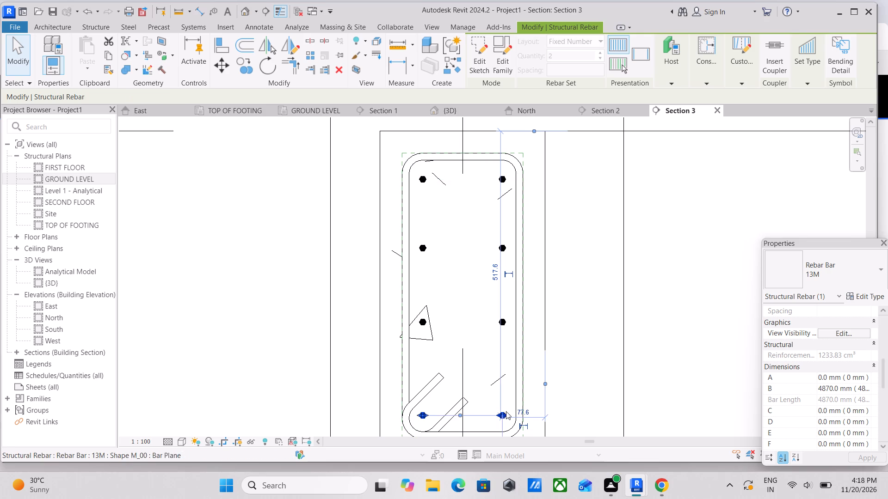
click(849, 335)
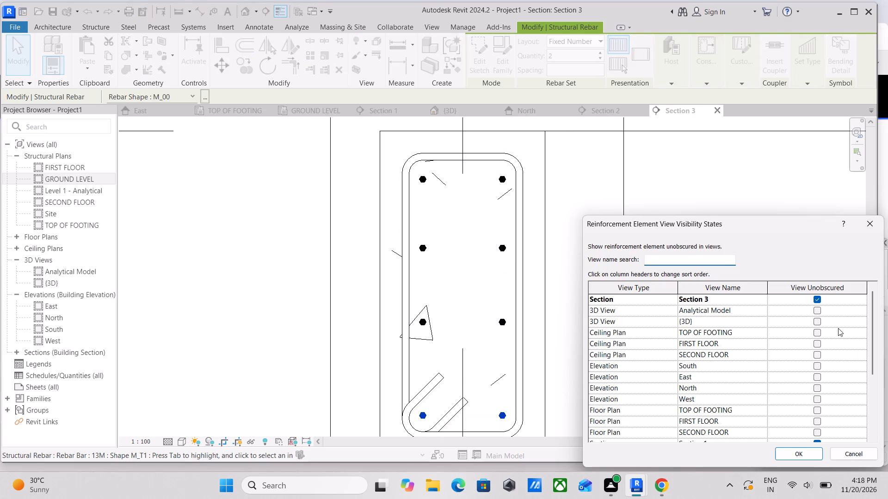
click(814, 322)
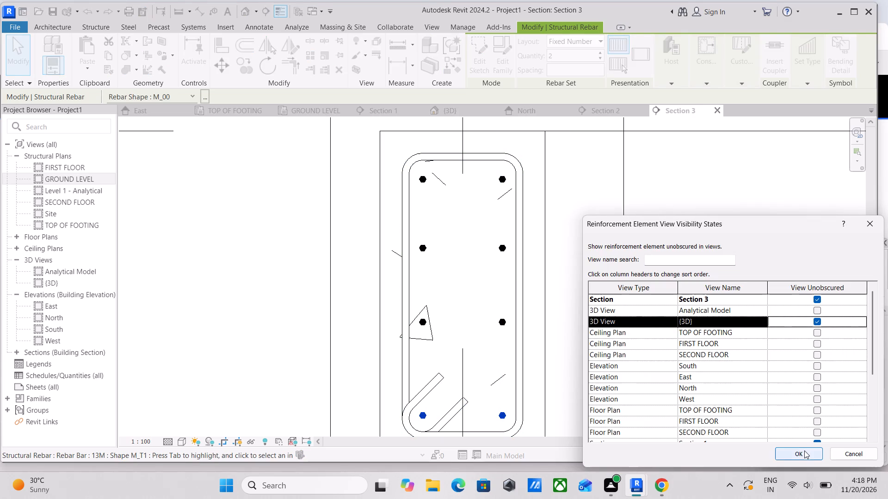
click(804, 450)
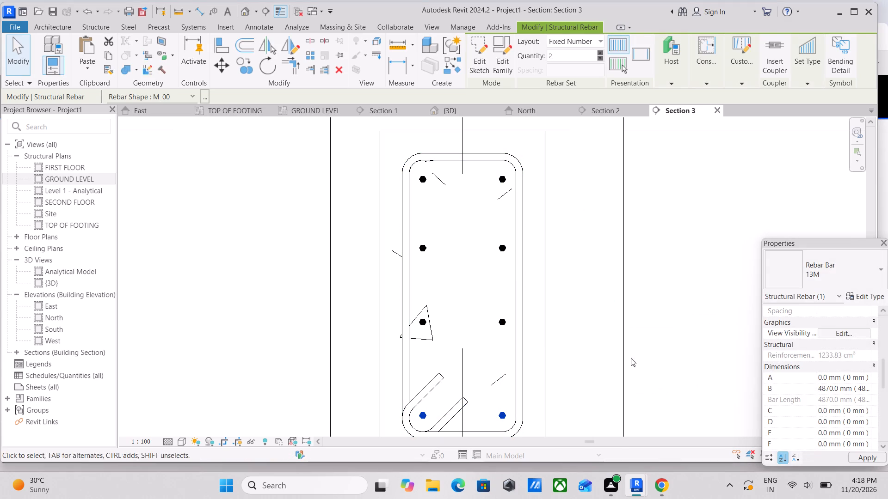
Check the view visibility states of the third and second bar rows from the top in Section 3.
click(503, 322)
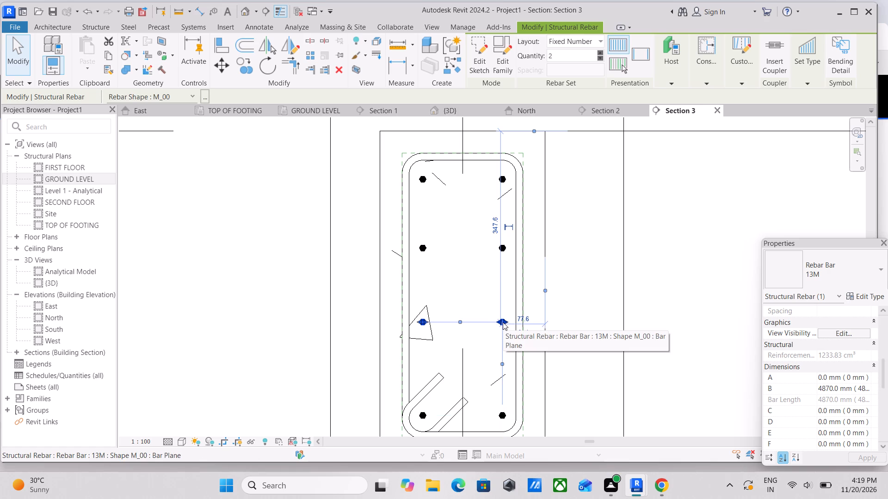
click(843, 333)
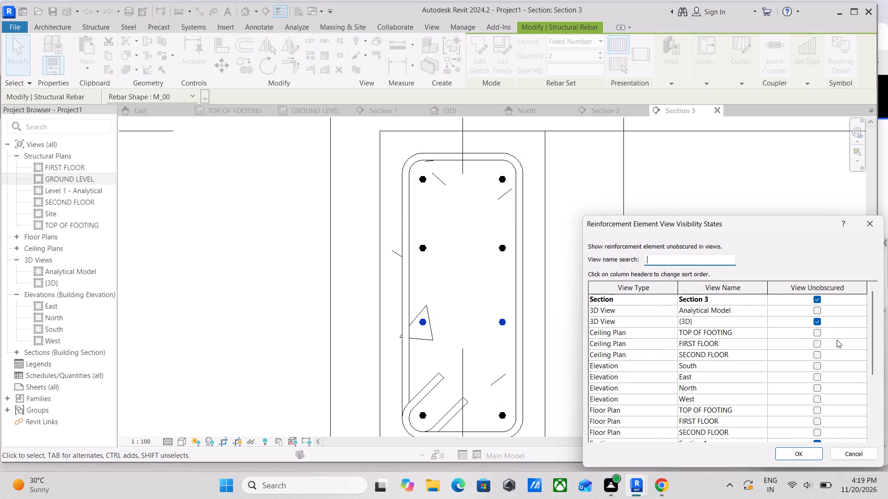
click(801, 453)
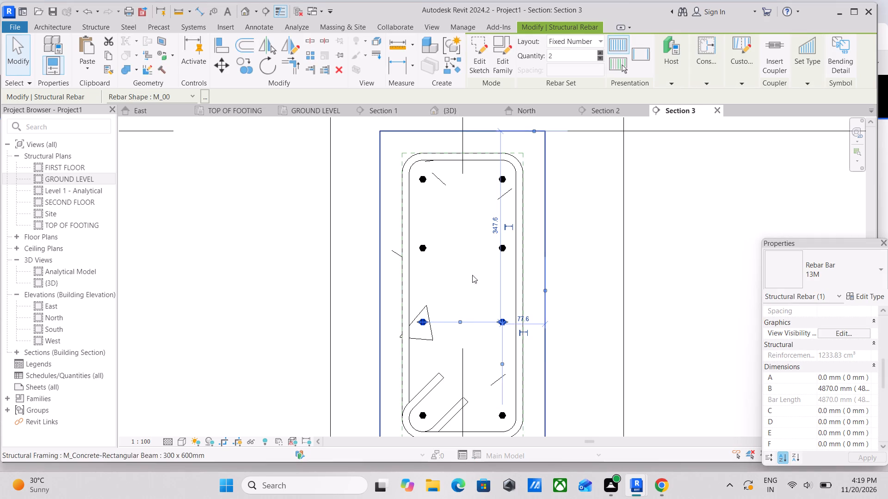
click(498, 252)
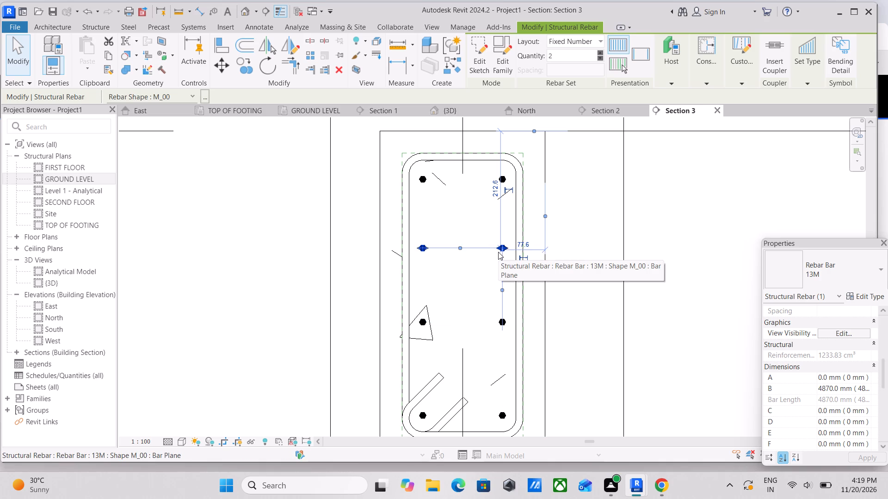
click(832, 338)
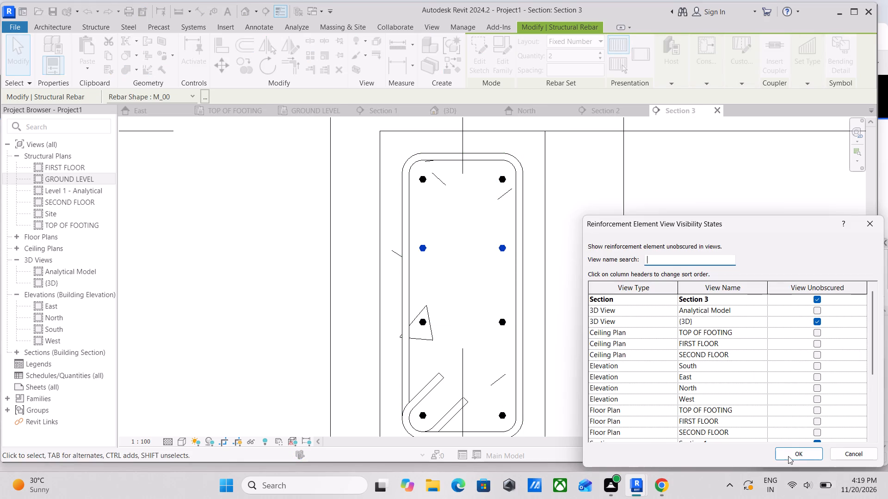
click(789, 451)
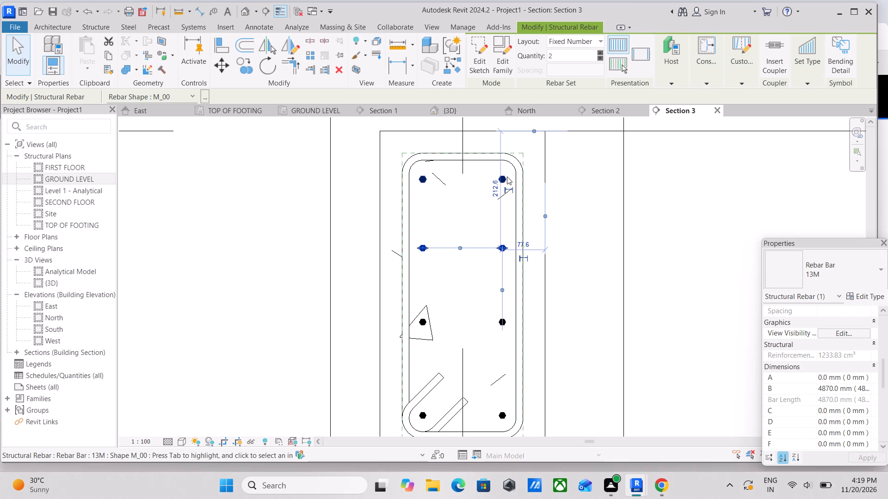
Set the top bar row's view visibility to unobscured in the {3D} view and clear the selection.
click(507, 176)
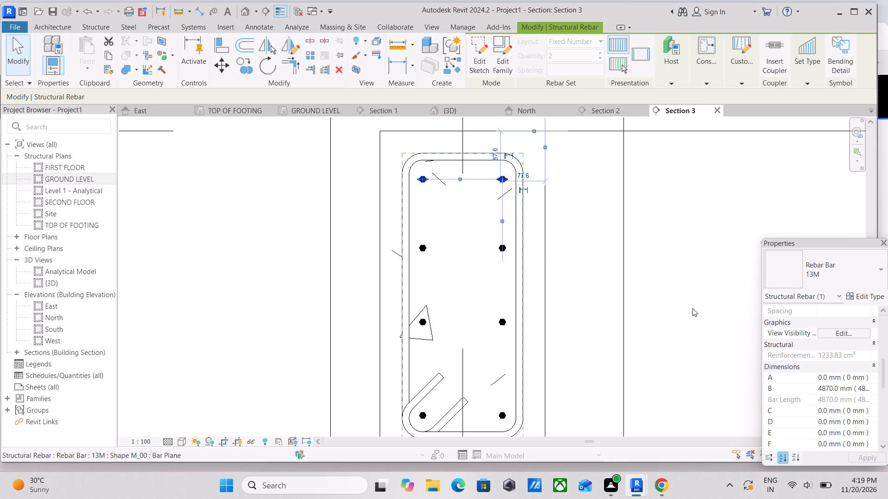
click(854, 330)
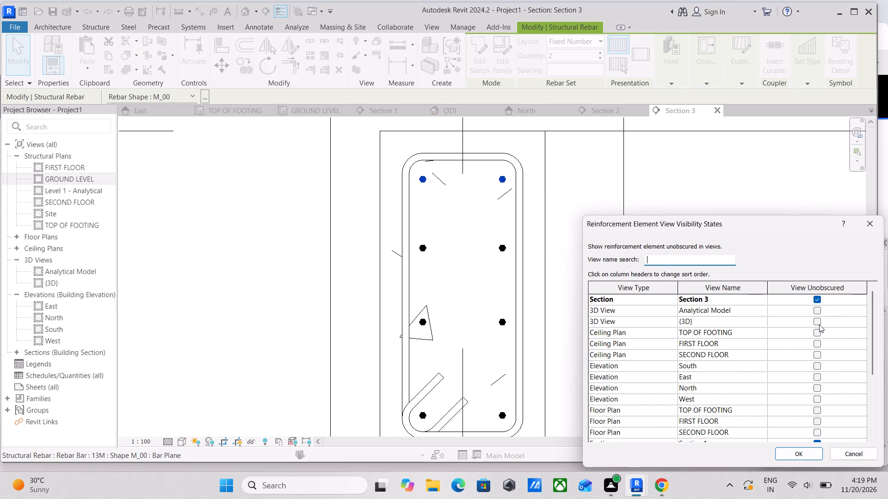
click(818, 324)
click(814, 450)
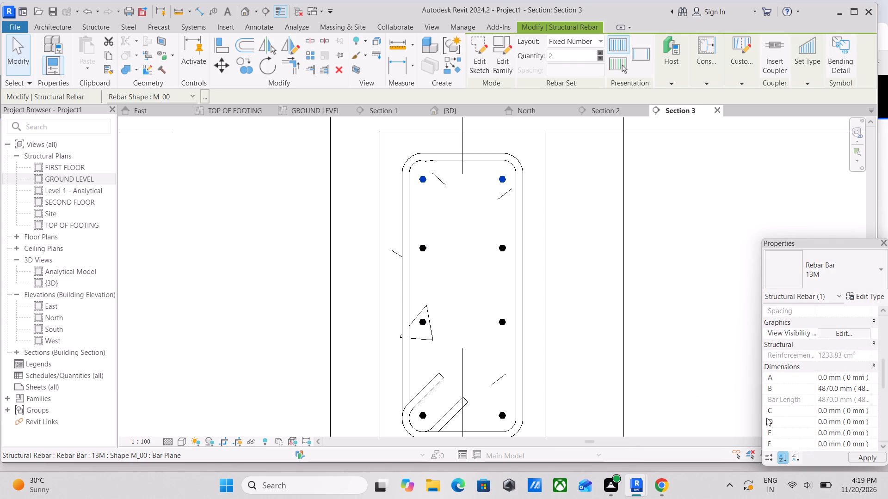
key(Escape)
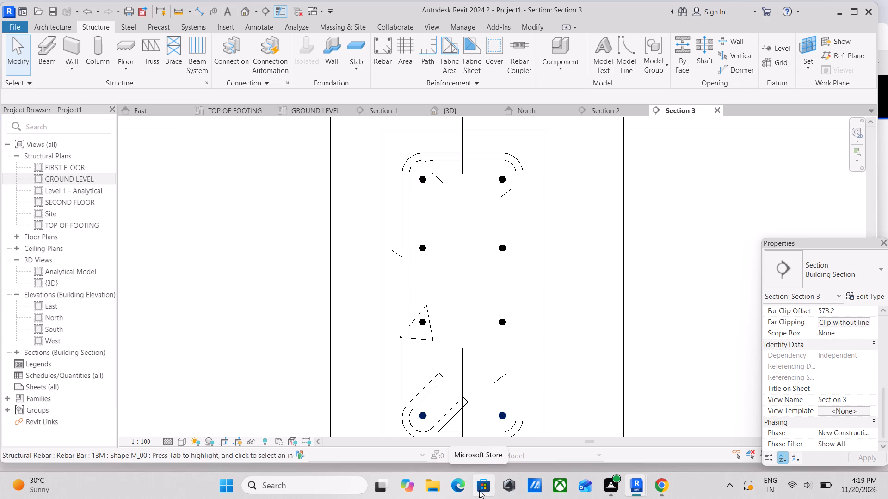
key(Escape)
scroll(485, 446, down, 3)
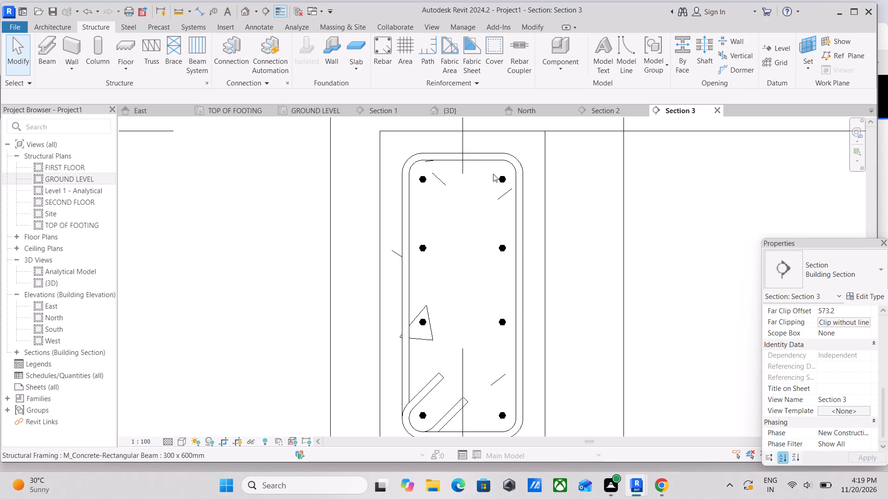
Switch to the {3D} view and examine the reinforced ground level beam between grids D and C from both sides.
click(471, 113)
middle_drag(497, 307, 437, 200)
scroll(480, 268, down, 1)
scroll(487, 316, down, 10)
middle_drag(515, 317, 418, 262)
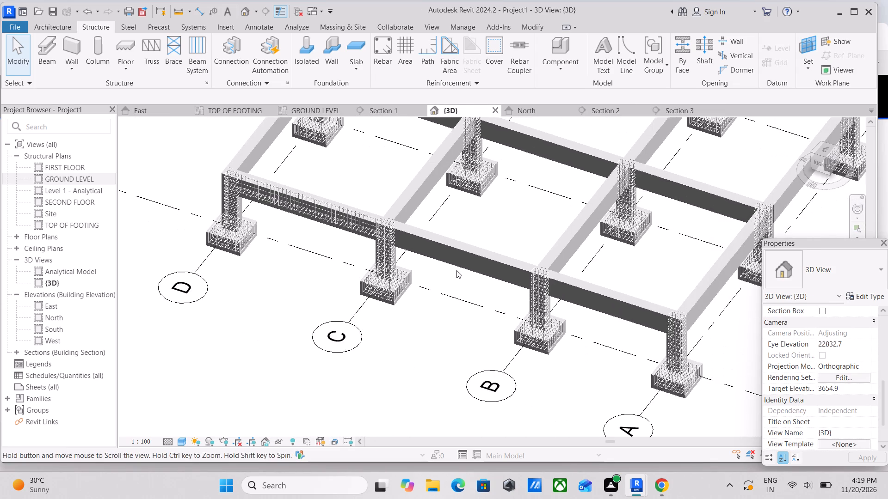
middle_drag(514, 286, 382, 241)
middle_drag(507, 287, 417, 277)
middle_drag(402, 226, 395, 363)
scroll(399, 363, up, 1)
scroll(566, 242, down, 2)
middle_drag(566, 242, 688, 259)
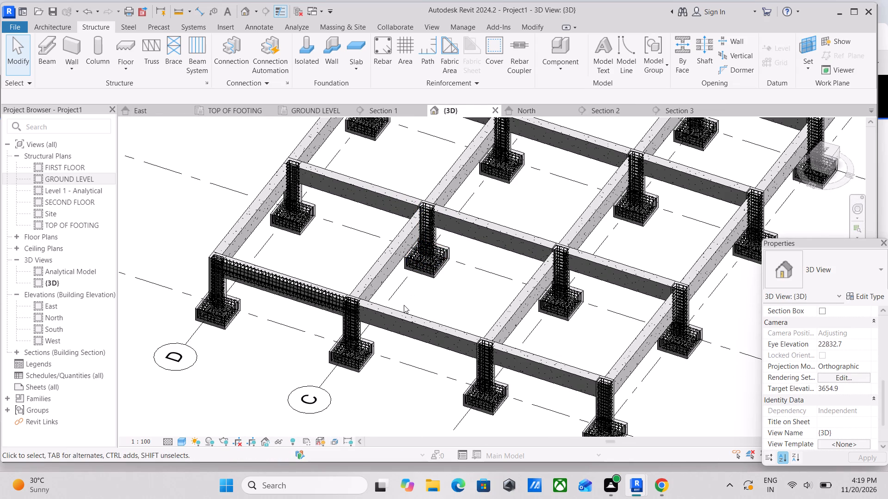
scroll(404, 305, up, 1)
shift+middle_drag(408, 254, 534, 231)
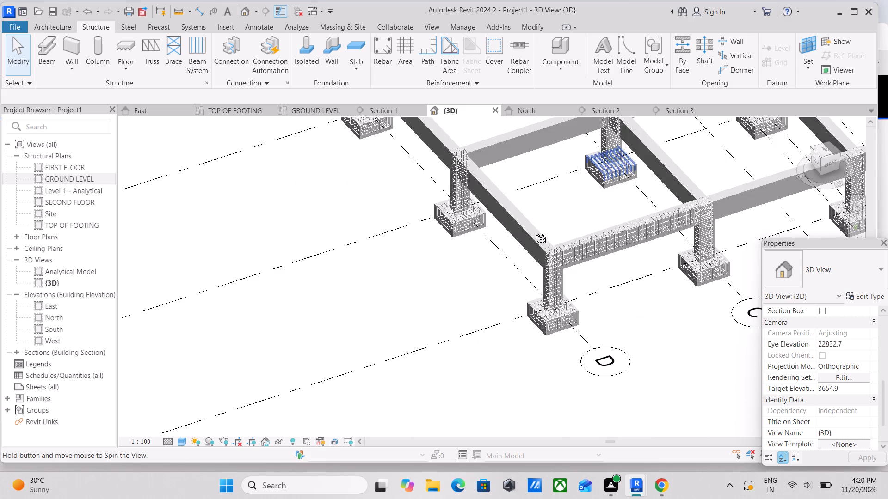
shift+middle_drag(534, 231, 546, 228)
middle_drag(664, 225, 516, 316)
middle_drag(559, 254, 511, 298)
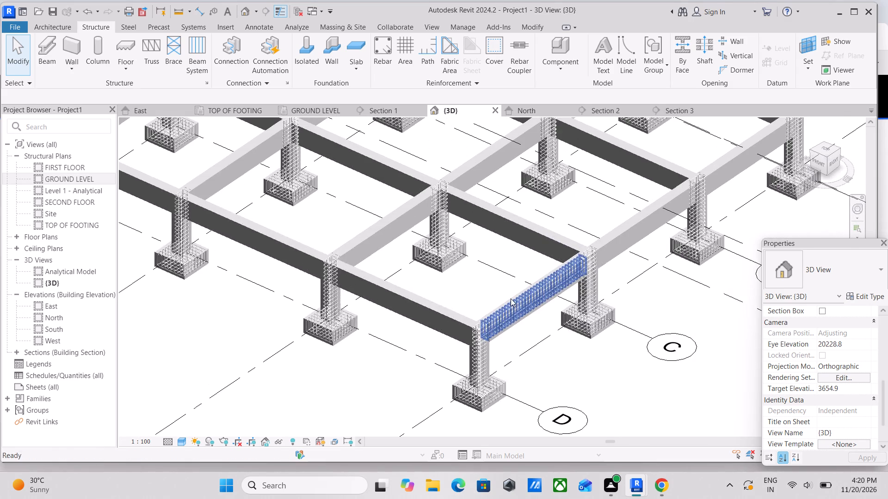
Propagate the reinforced D–C beam's rebar, aligned by host, picking the two remaining beams in the same row as destinations.
middle_drag(563, 302, 510, 367)
scroll(511, 367, up, 4)
scroll(443, 376, up, 6)
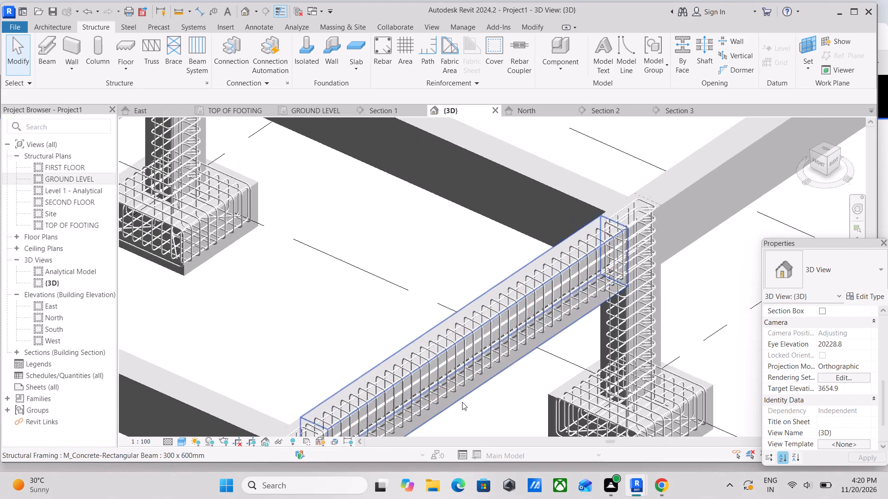
scroll(462, 402, up, 6)
click(467, 386)
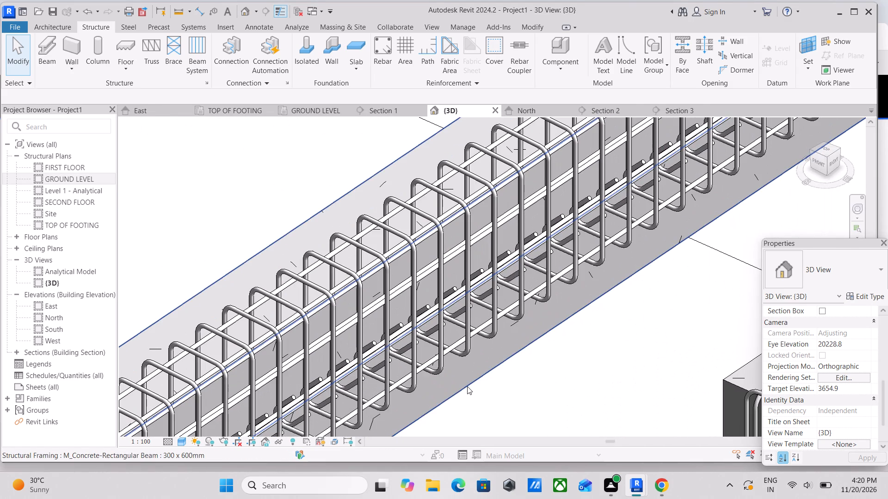
scroll(467, 386, down, 5)
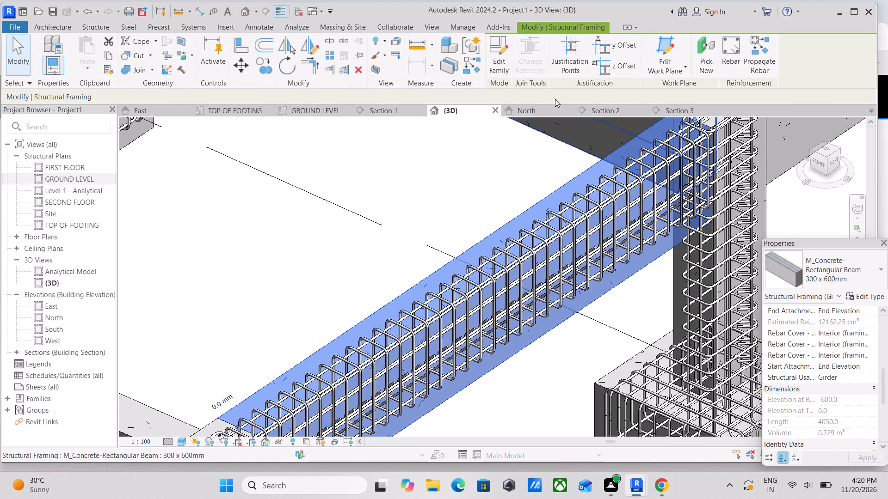
click(766, 38)
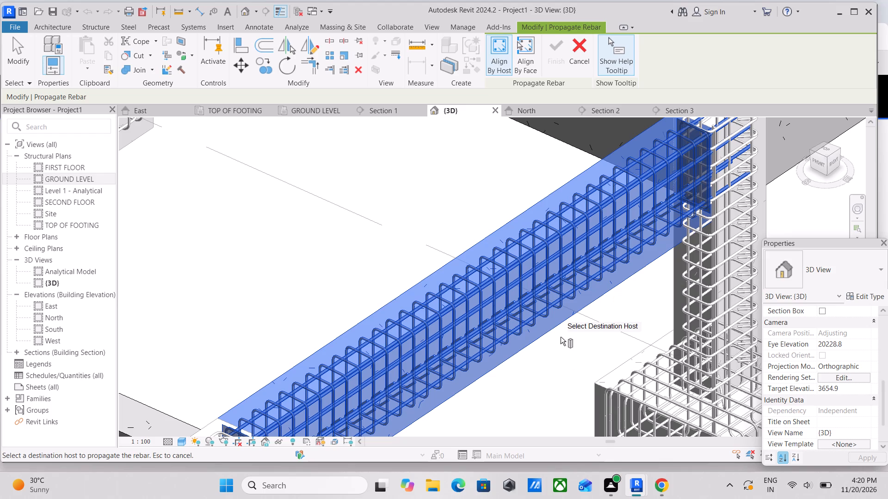
scroll(567, 399, down, 2)
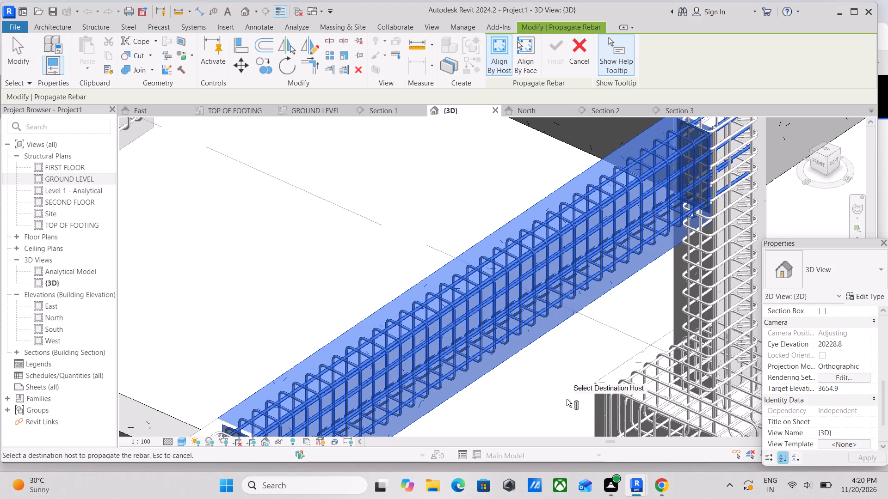
scroll(567, 386, down, 3)
middle_drag(565, 386, 452, 426)
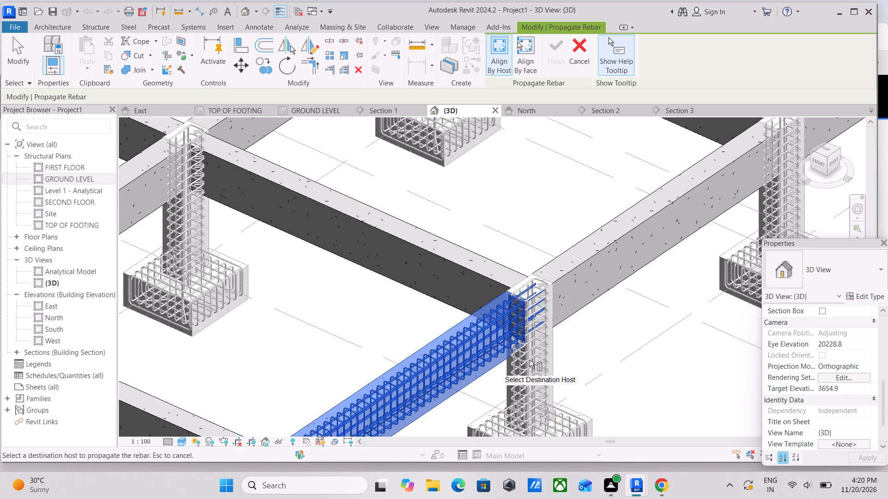
click(599, 239)
scroll(602, 240, down, 1)
middle_drag(602, 240, 599, 245)
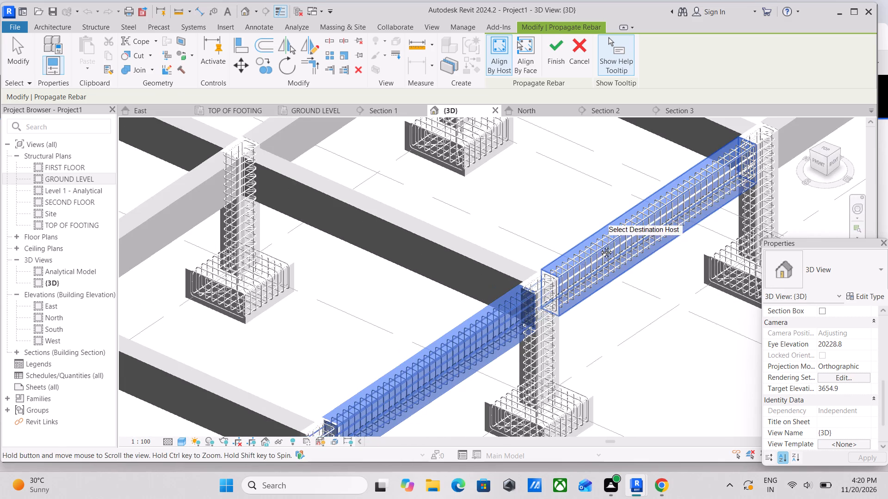
middle_drag(599, 245, 432, 421)
middle_drag(578, 334, 472, 393)
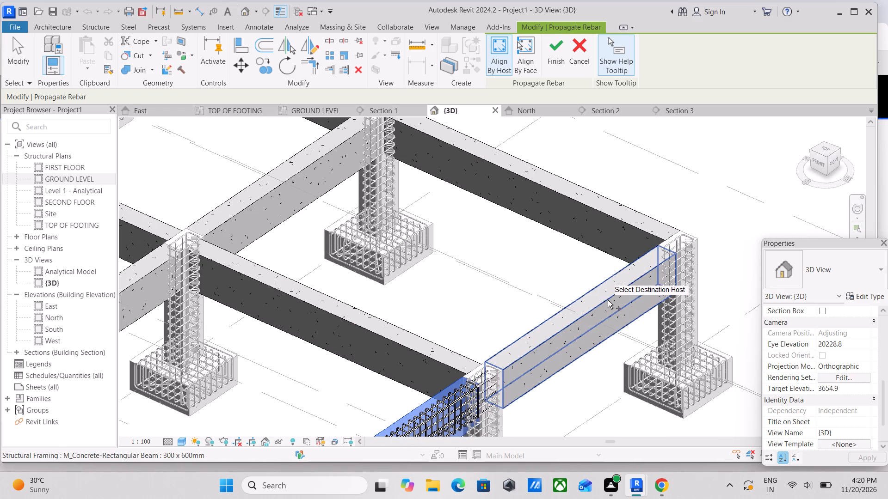
click(600, 297)
Add the three beams of the adjacent parallel row, from grid D to grid A, as rebar destinations.
scroll(584, 306, down, 2)
middle_drag(584, 306, 721, 217)
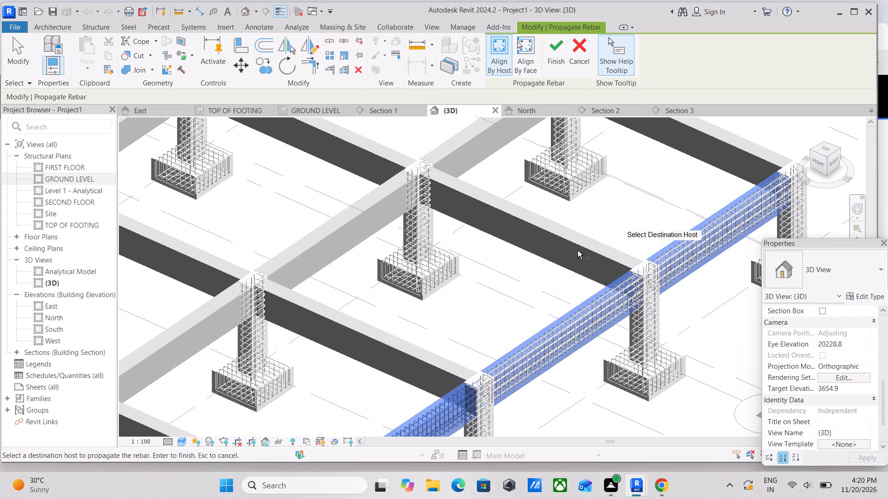
middle_drag(518, 261, 740, 268)
click(424, 320)
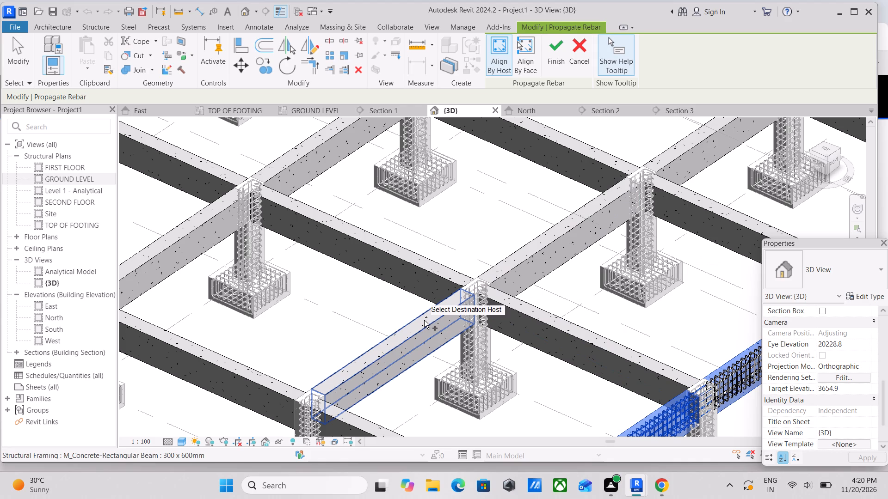
click(569, 229)
middle_drag(569, 229, 511, 386)
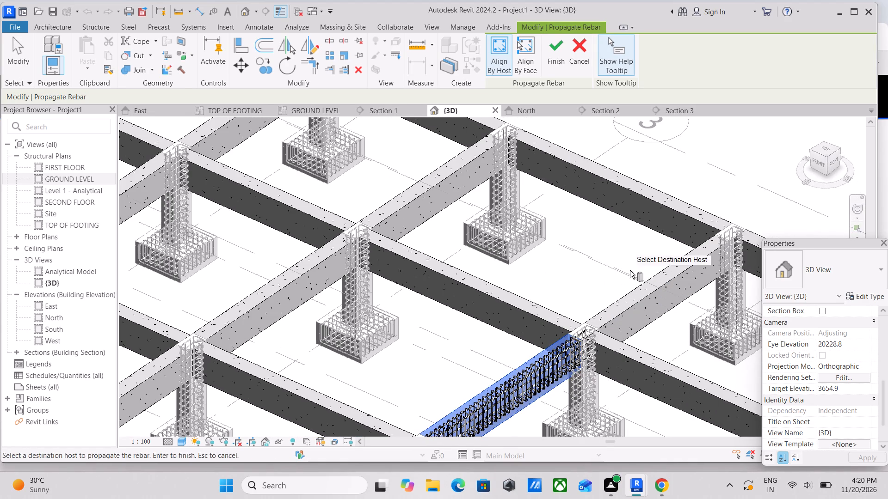
click(639, 289)
Add the three beams along grid 3, between grids A and D, as rebar destinations.
scroll(638, 295, down, 3)
middle_drag(638, 295, 648, 302)
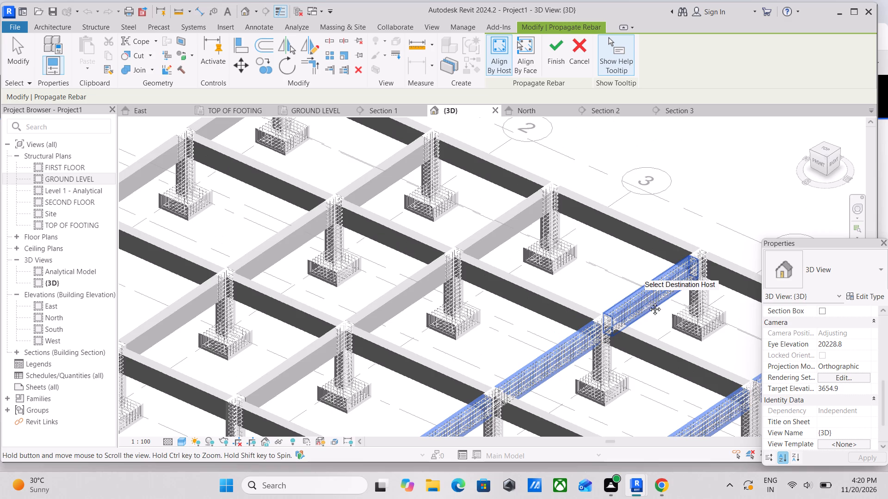
middle_drag(648, 302, 694, 332)
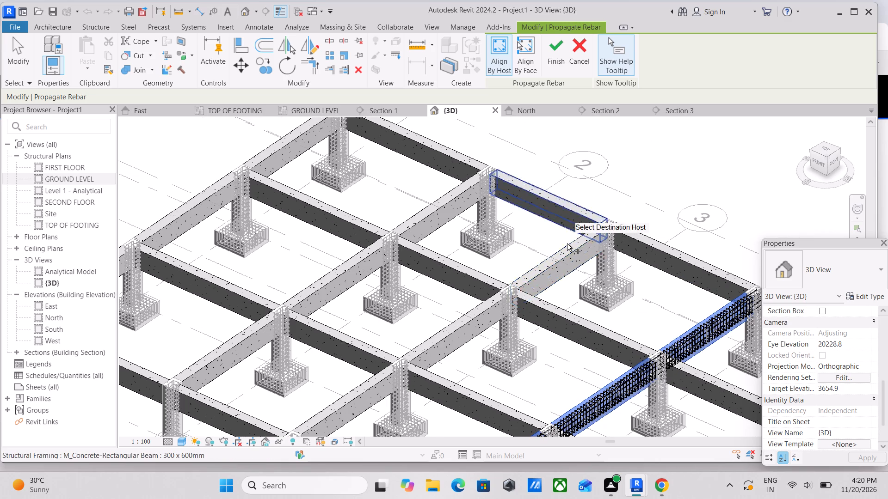
click(567, 244)
click(460, 313)
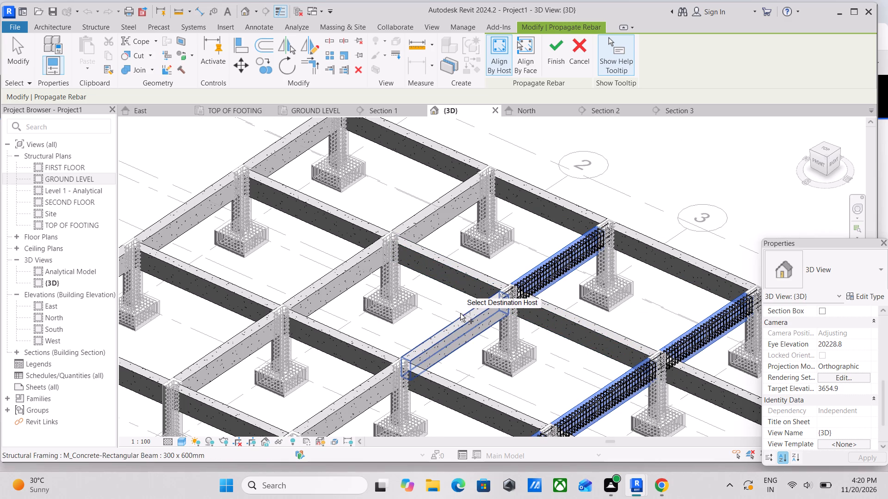
middle_drag(478, 297, 716, 215)
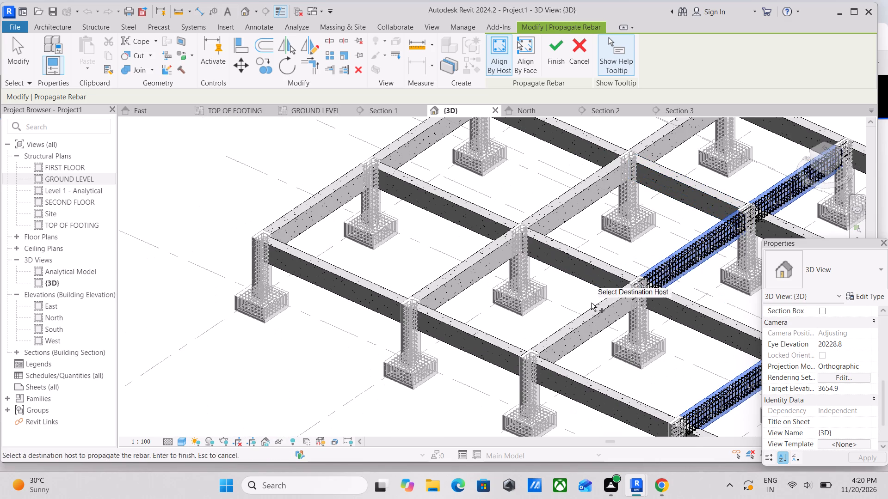
click(591, 317)
Add the three beams along grid 2, between grids D and A, as rebar destinations.
middle_drag(551, 270, 662, 338)
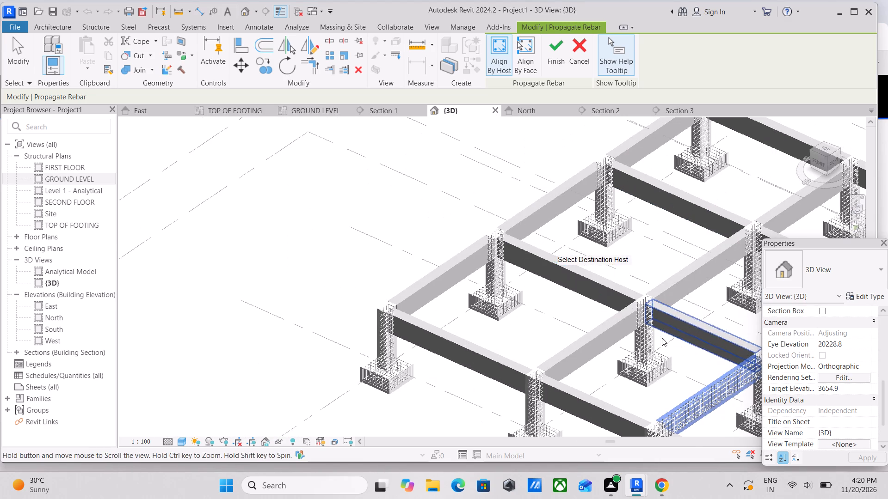
middle_drag(662, 338, 666, 340)
click(588, 333)
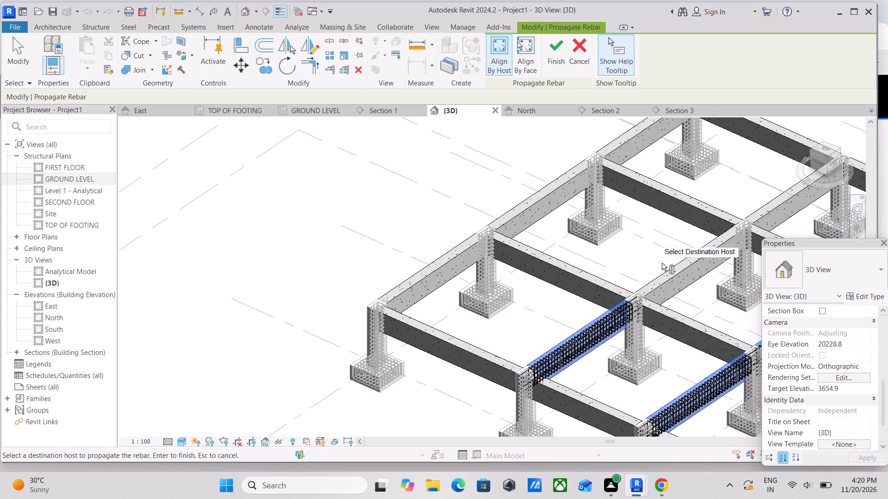
click(672, 267)
middle_drag(672, 267, 601, 319)
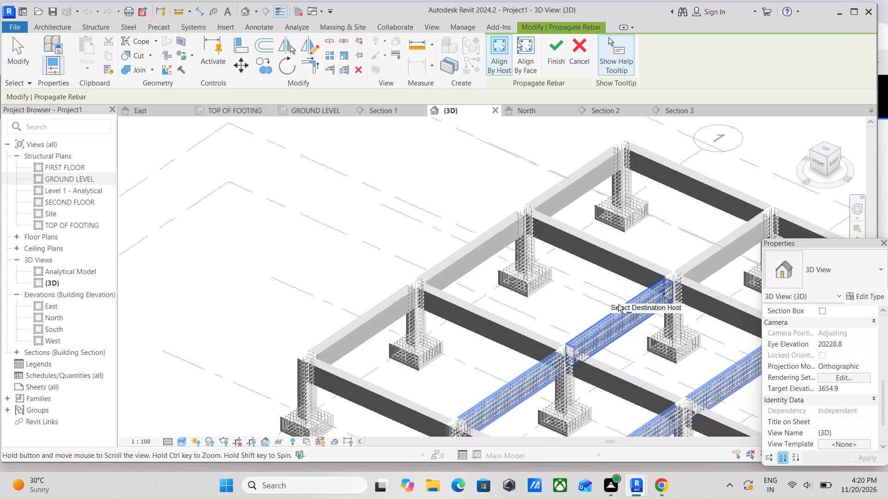
click(710, 256)
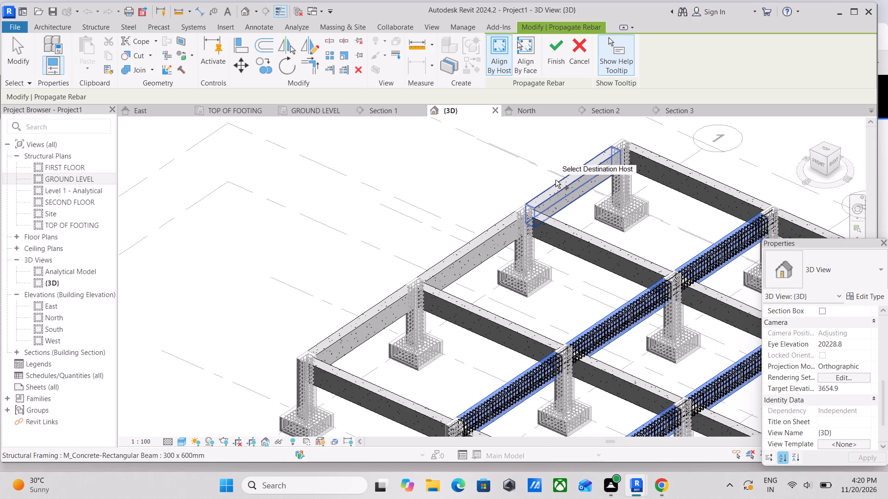
Add the three beams along grid 1, between grids A and D, as rebar destinations.
click(557, 182)
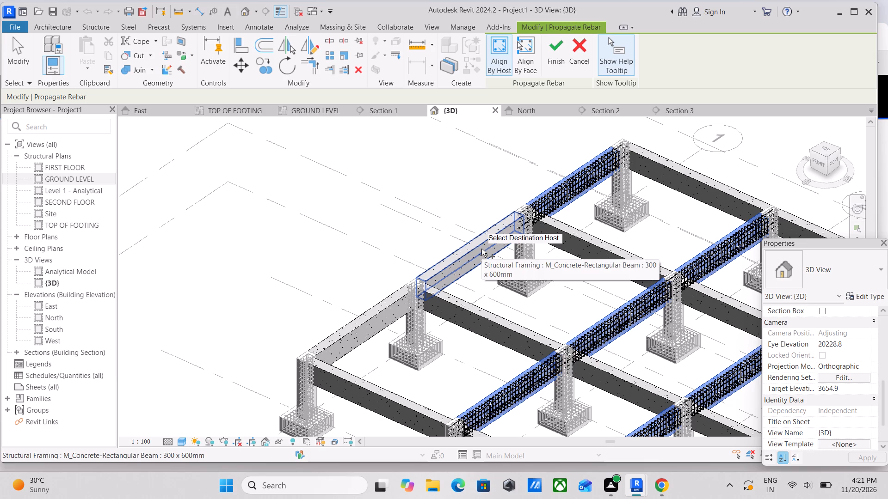
click(483, 237)
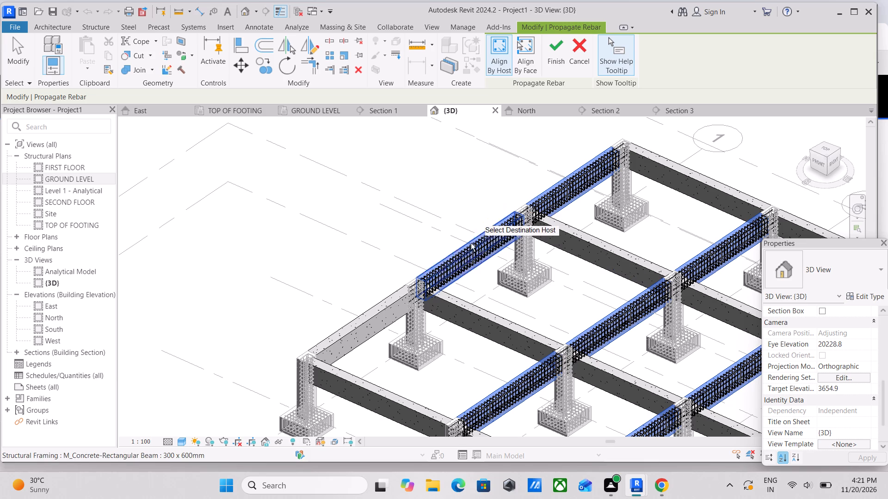
click(389, 309)
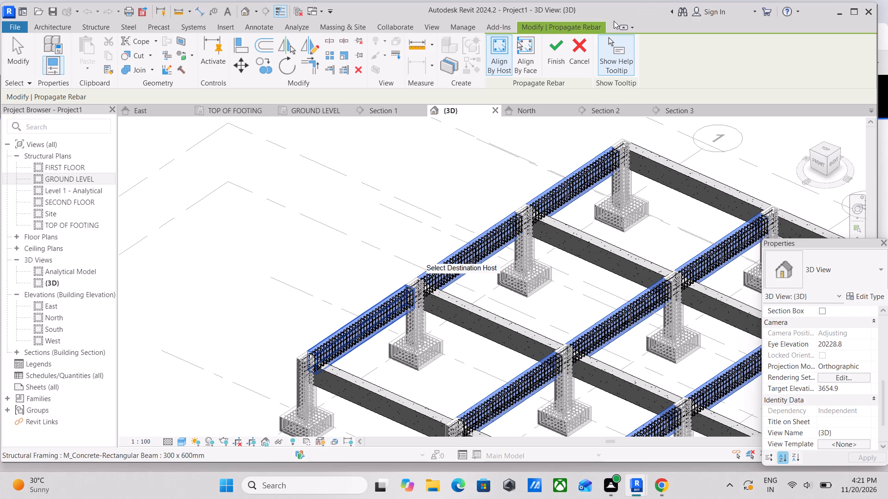
Add the four perpendicular beams along grid A, from grid 1 to grid 5, as rebar destinations.
scroll(572, 241, down, 2)
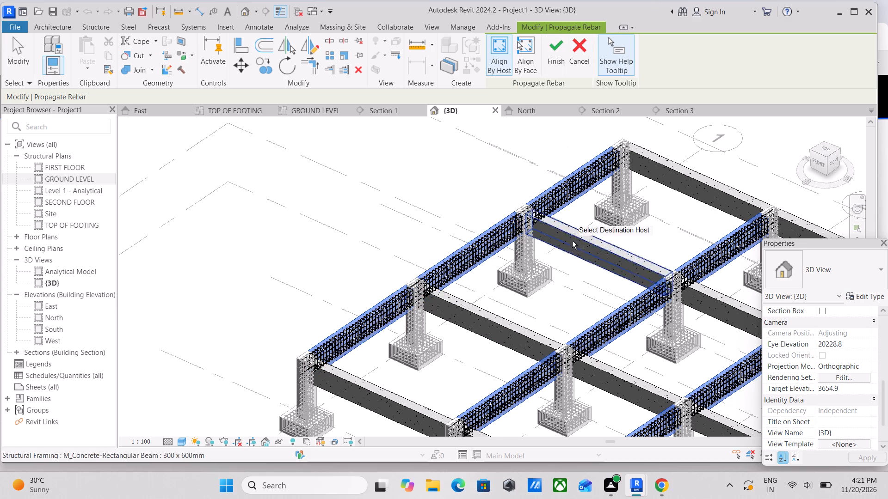
middle_drag(572, 241, 782, 155)
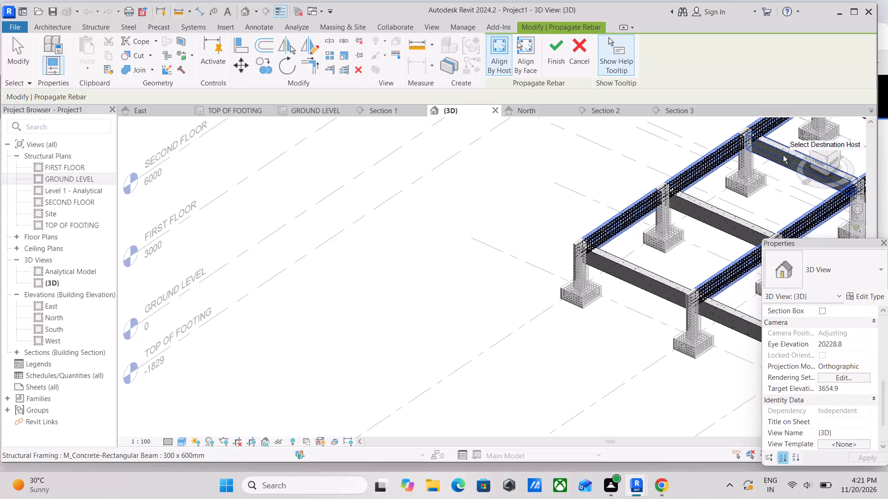
middle_drag(624, 234, 427, 348)
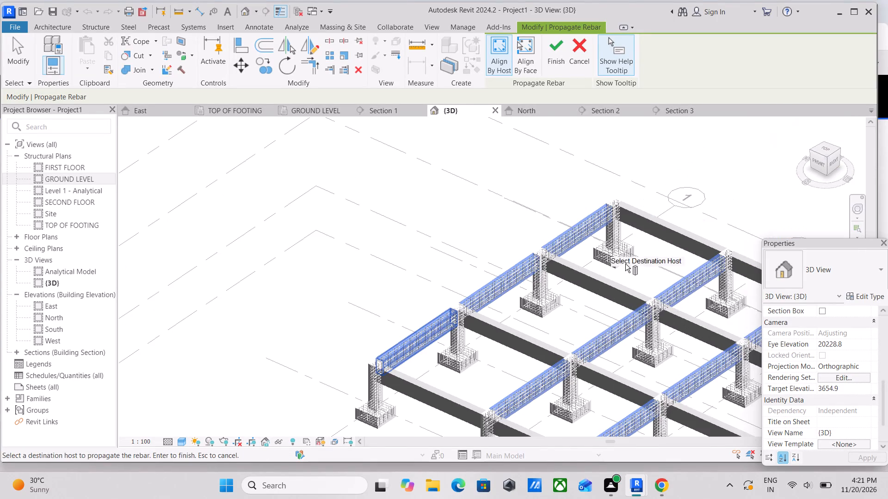
middle_drag(625, 264, 536, 288)
click(607, 250)
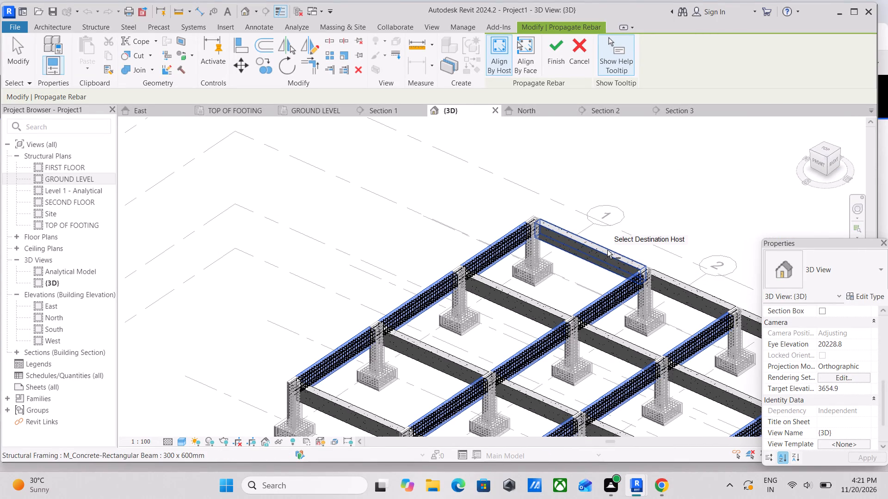
click(666, 281)
middle_drag(665, 281, 535, 216)
middle_drag(607, 262, 553, 216)
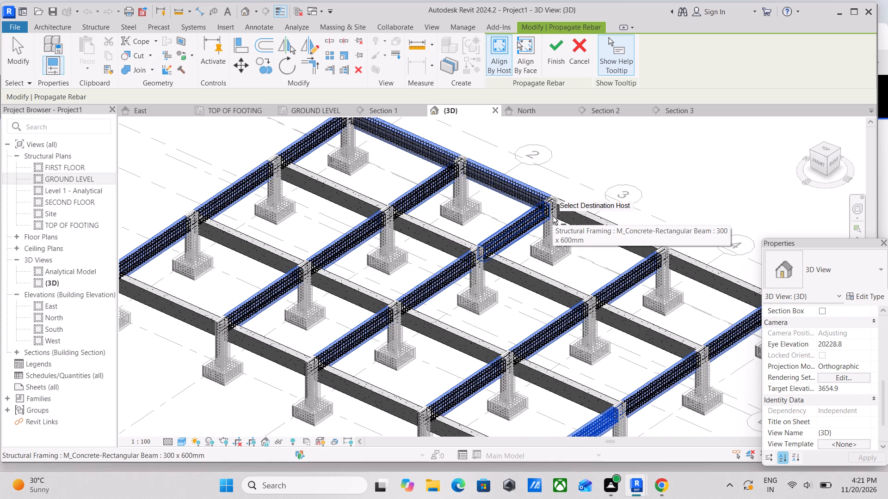
click(589, 217)
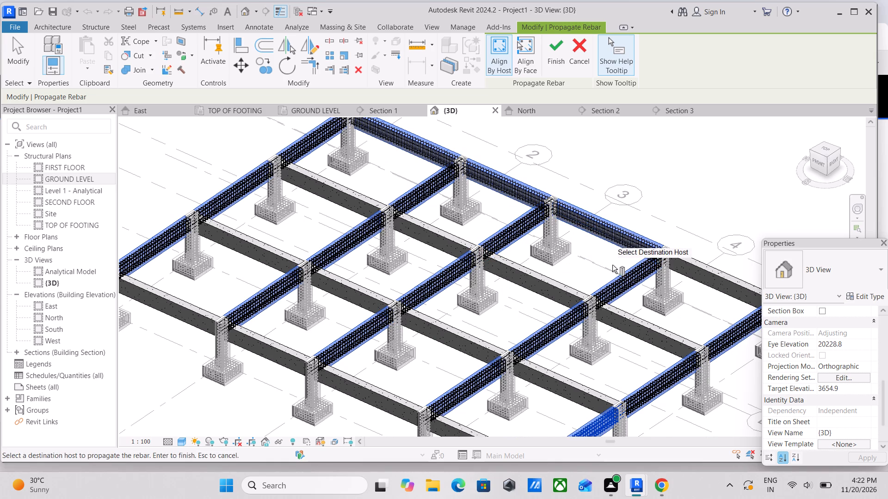
middle_drag(612, 265, 509, 234)
click(594, 237)
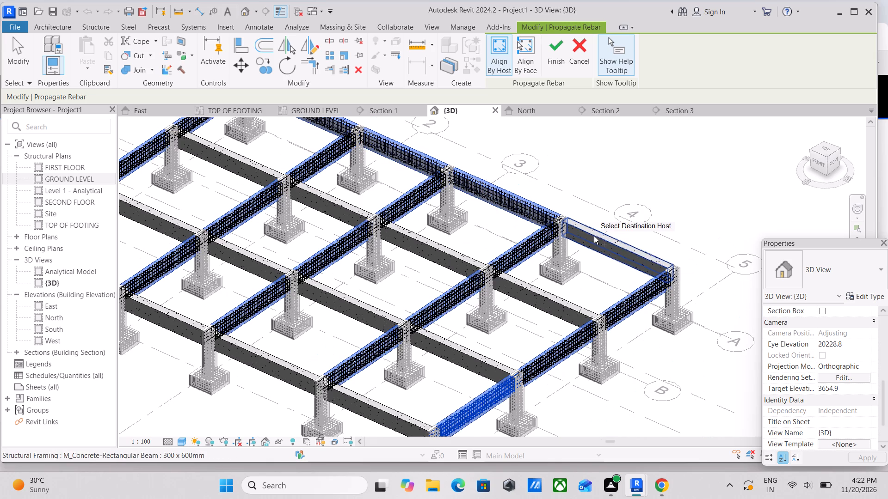
Add the four beams along grid B, from grid 5 back to grid 1, as rebar destinations.
click(537, 295)
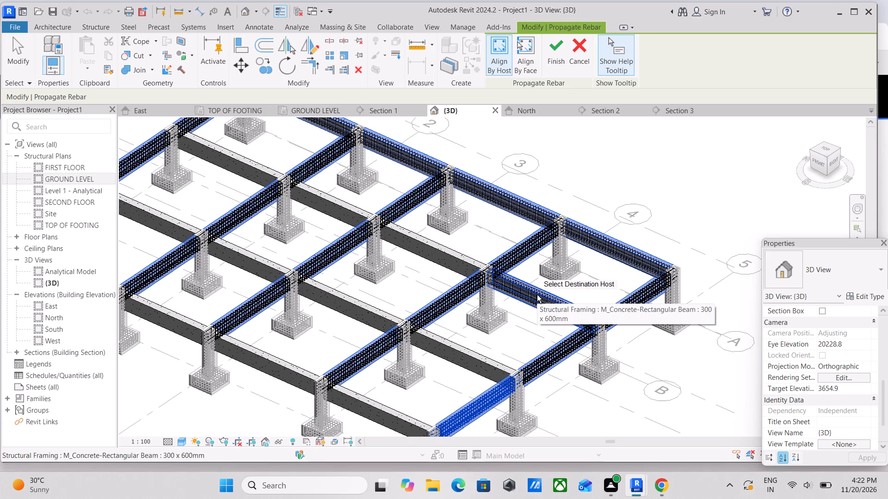
middle_drag(537, 295, 644, 338)
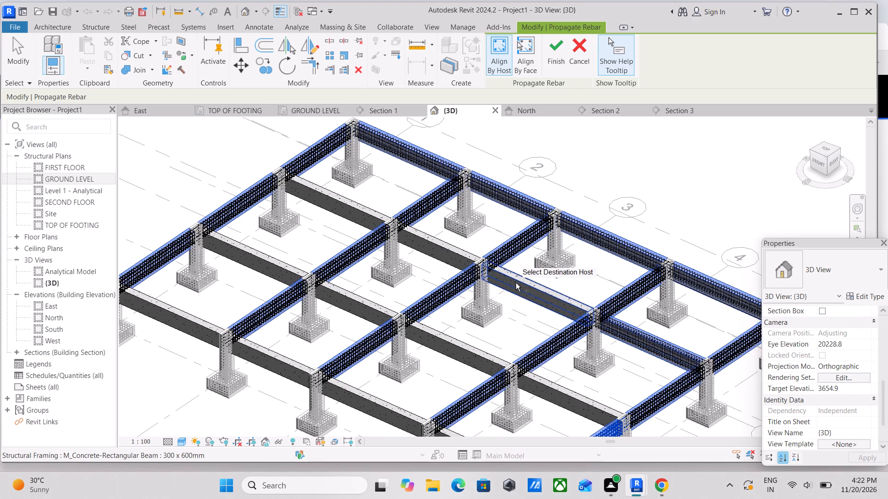
click(516, 283)
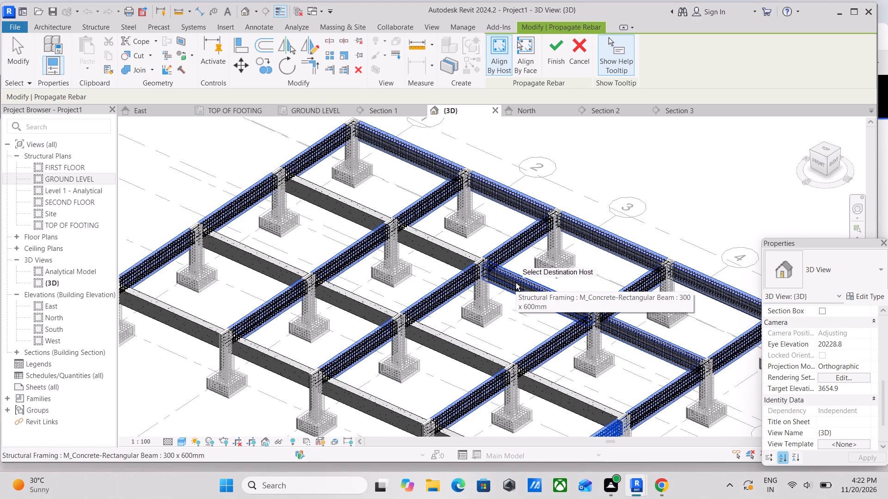
middle_drag(516, 283, 577, 312)
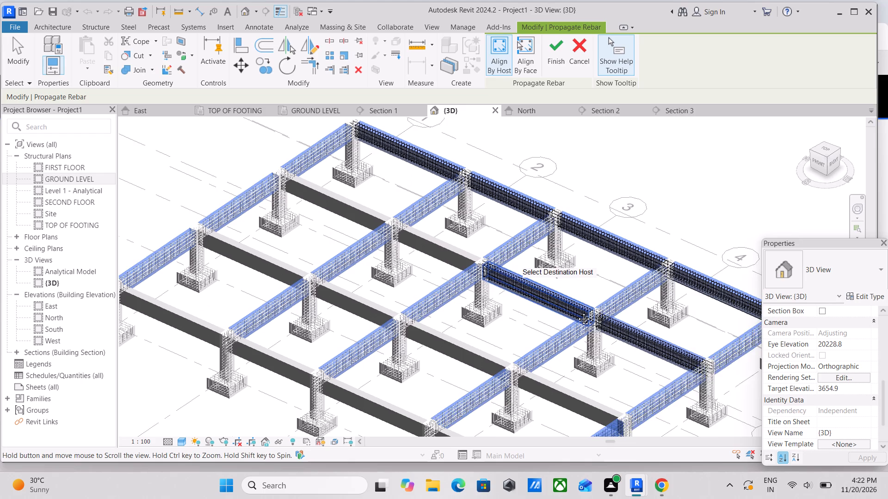
middle_drag(577, 312, 578, 313)
click(492, 268)
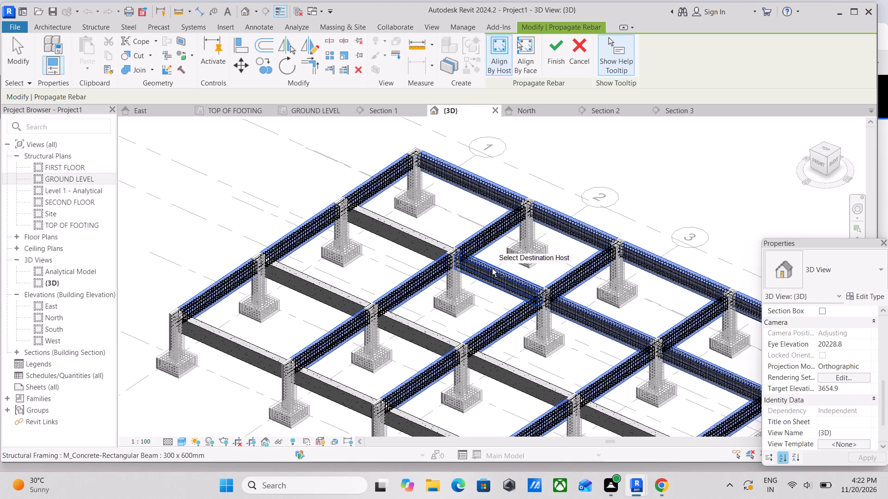
middle_drag(492, 268, 555, 323)
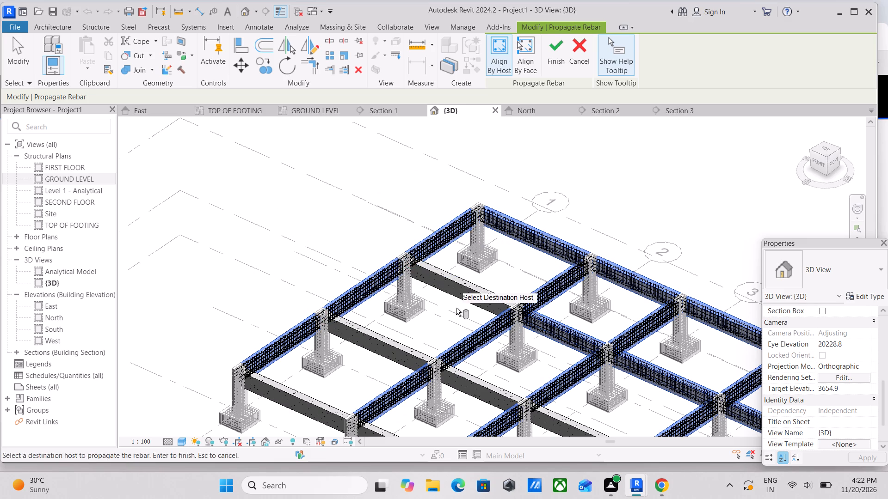
click(458, 296)
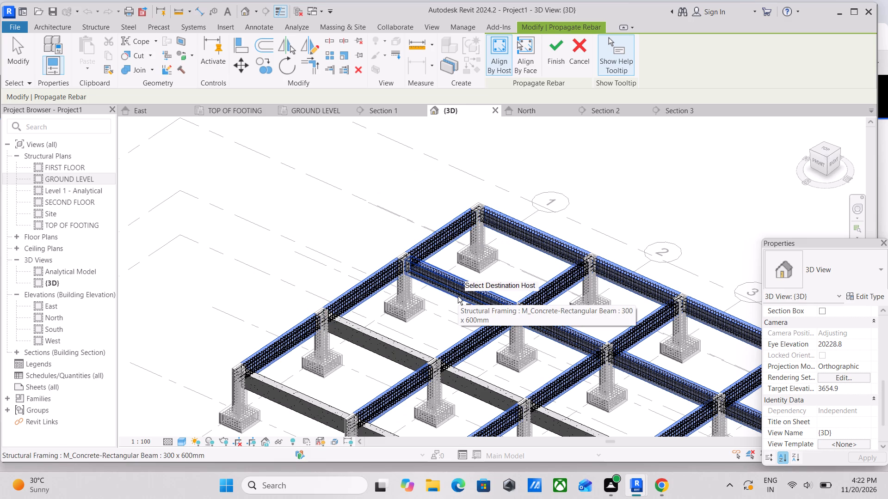
Add the four beams along grid C, from grid 1 to grid 5, as rebar destinations.
click(372, 341)
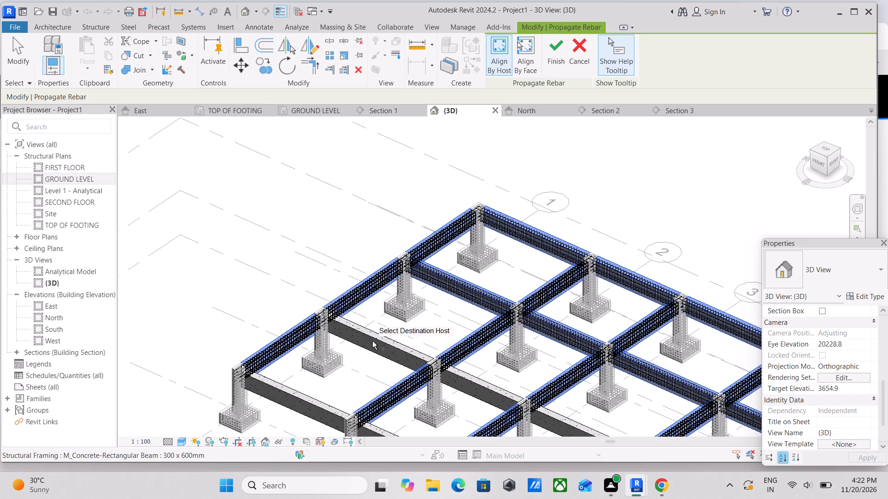
middle_drag(384, 359, 374, 244)
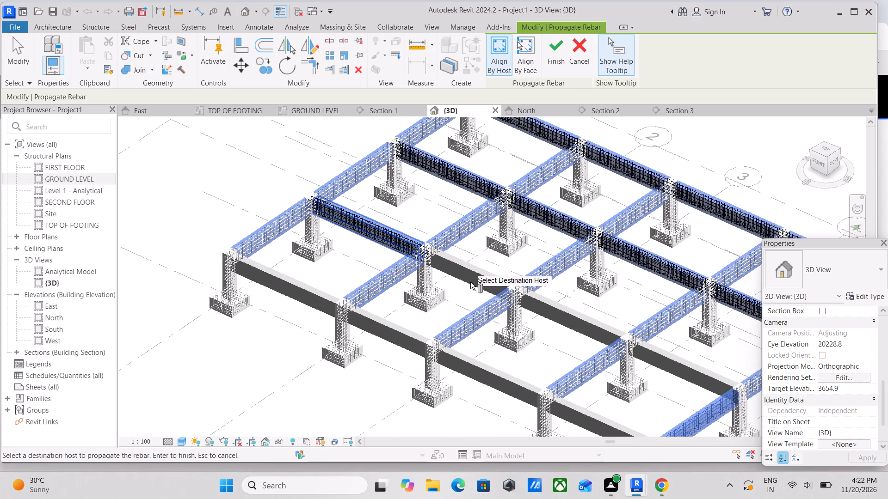
click(474, 274)
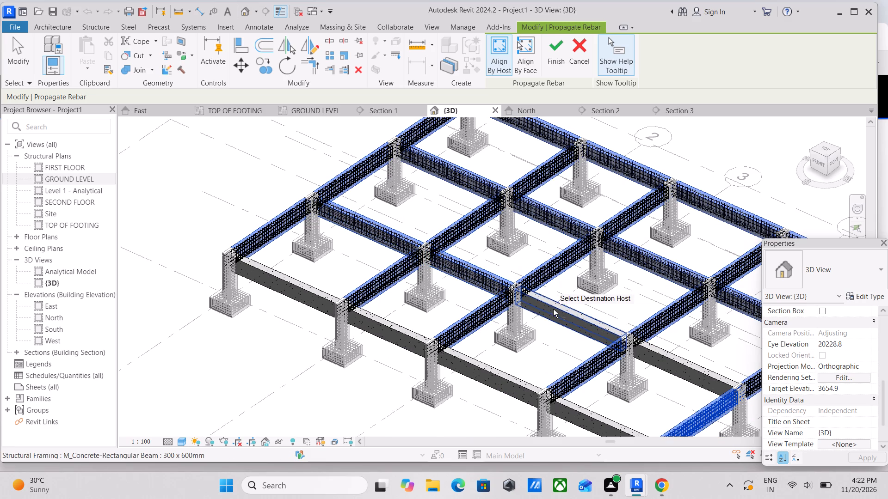
click(553, 309)
middle_drag(559, 313, 500, 287)
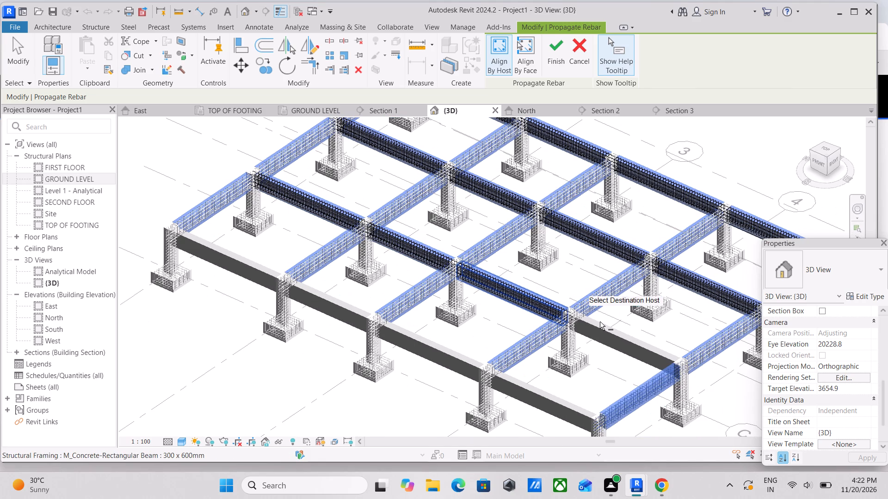
click(606, 329)
Add the four beams along grid D, from grid 5 to grid 1, as rebar destinations and finish the propagation.
click(553, 402)
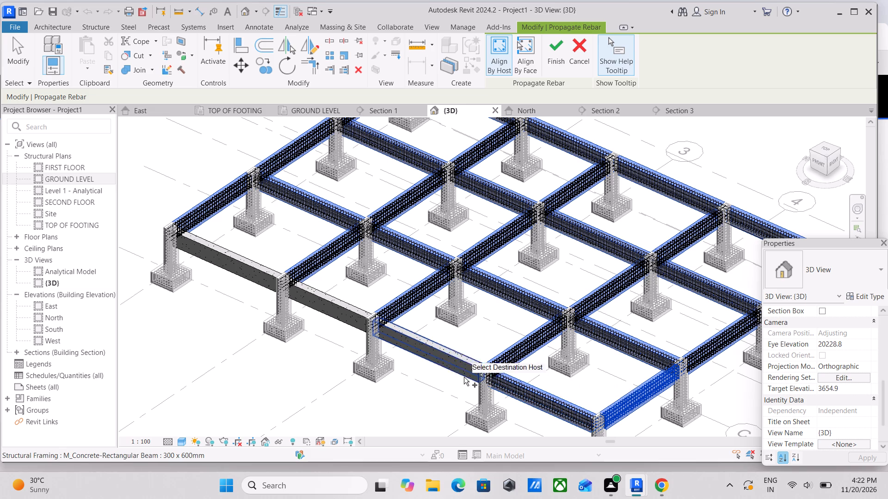
click(437, 360)
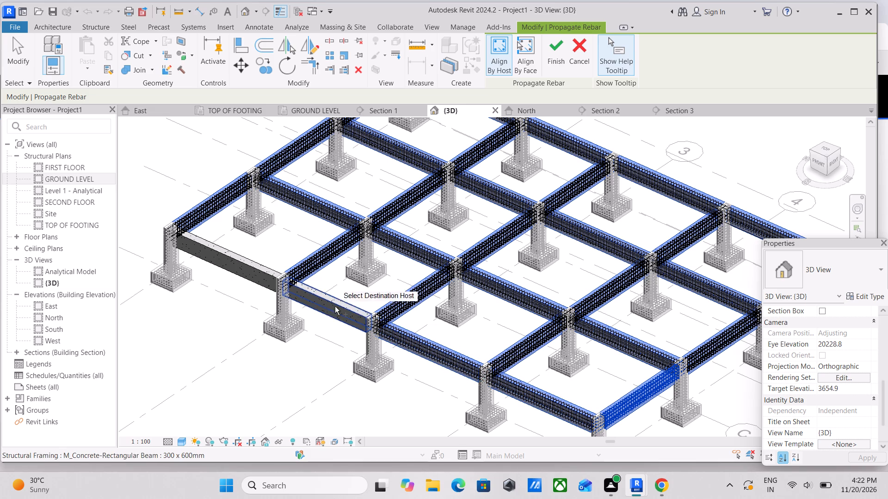
click(330, 304)
middle_drag(410, 325, 670, 335)
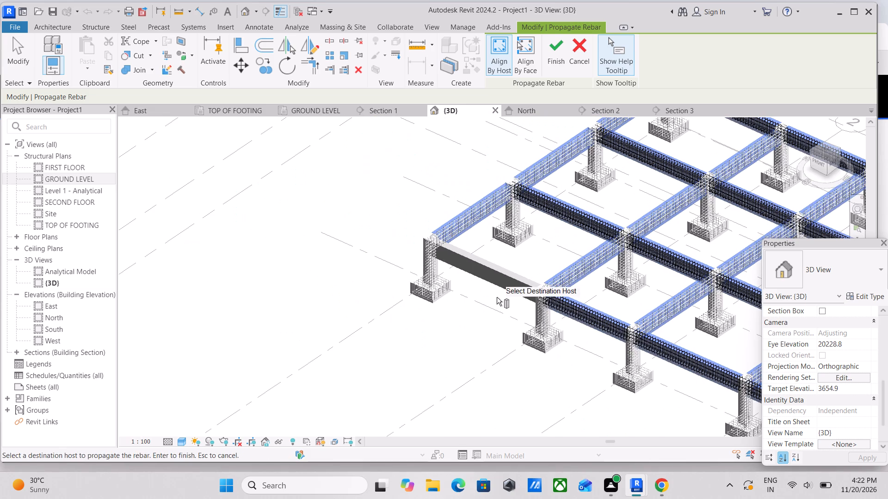
click(503, 279)
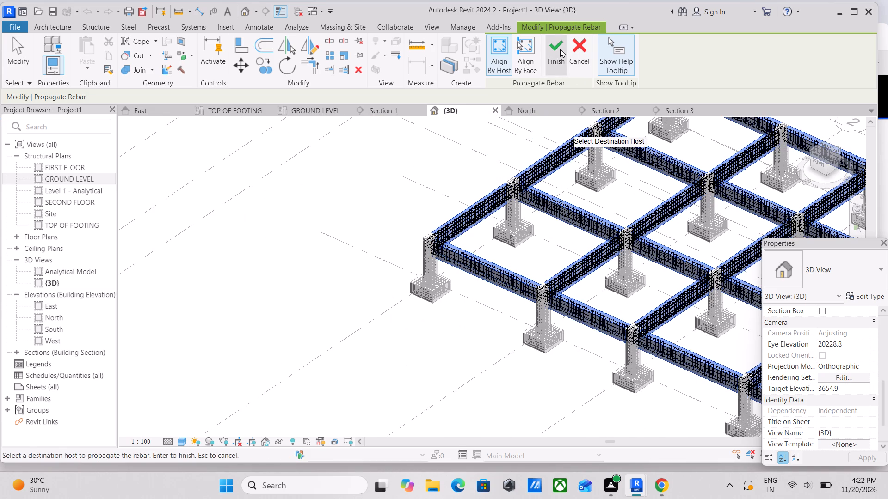
click(560, 49)
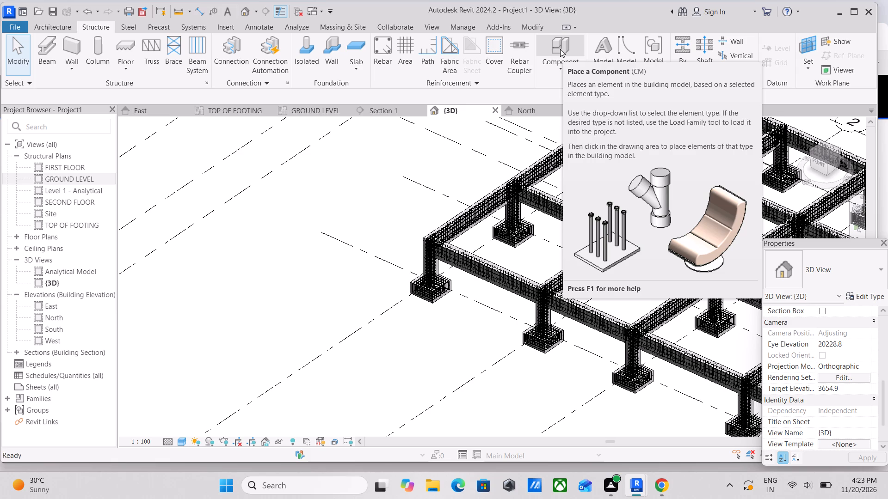
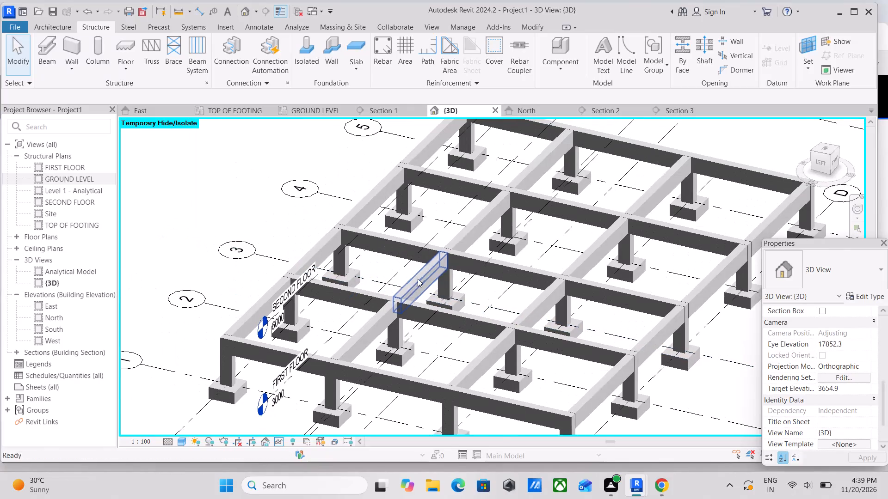
Examine the foundation model's beams, columns and footings in 3D and from the front.
scroll(356, 274, up, 6)
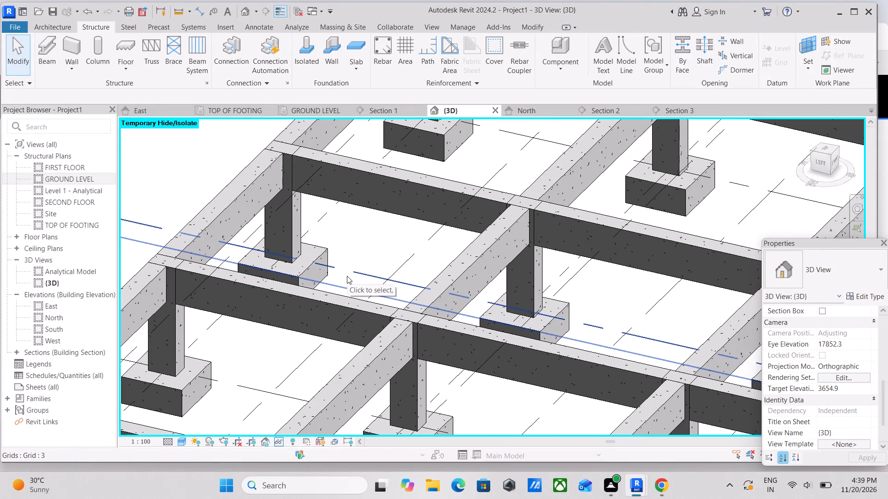
scroll(552, 260, down, 7)
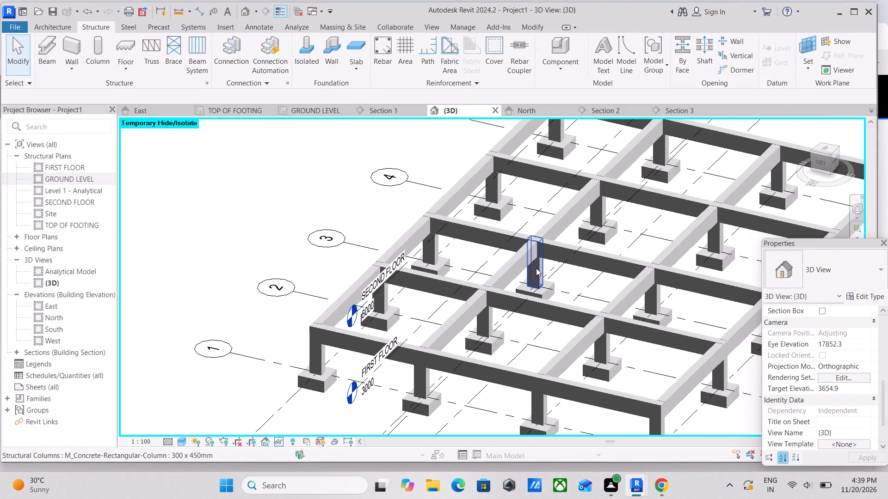
middle_drag(535, 268, 481, 246)
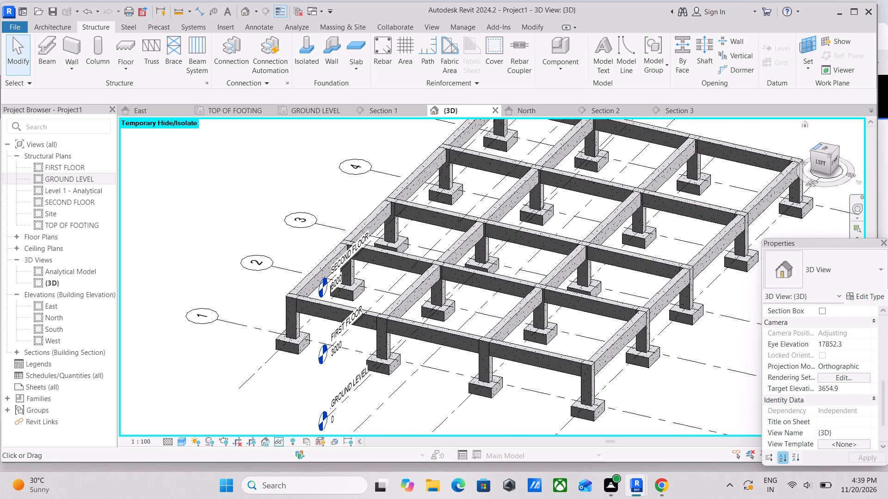
click(836, 161)
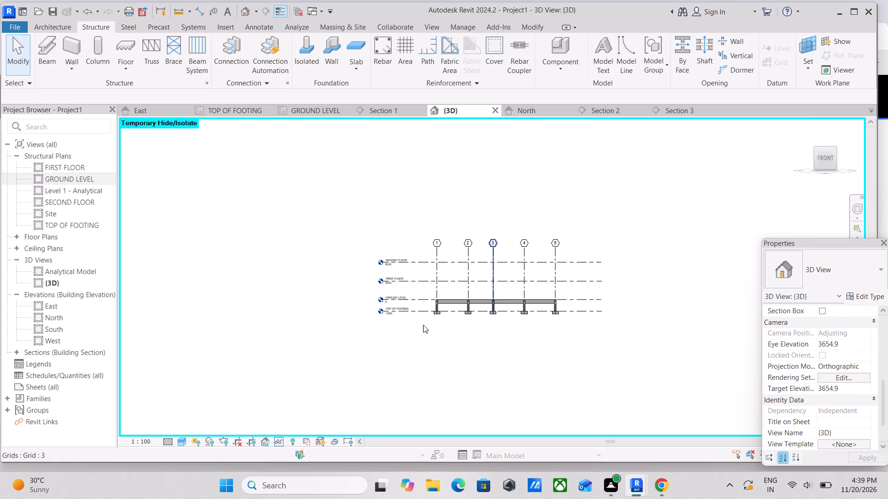
scroll(420, 325, up, 2)
scroll(473, 306, up, 7)
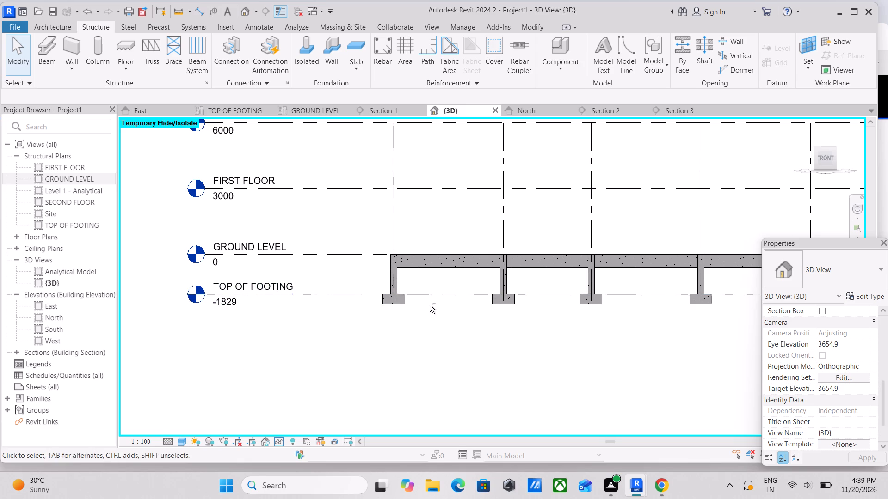
shift+middle_drag(430, 305, 426, 415)
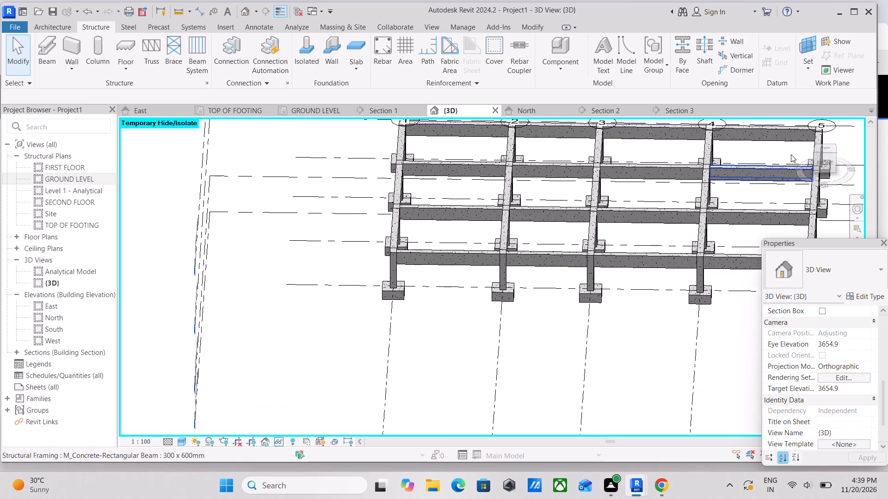
Create a structural Generic 300mm floor, 4700 by 3775 mm, between the beams in the bay of grids 1–2 and A–B.
click(819, 150)
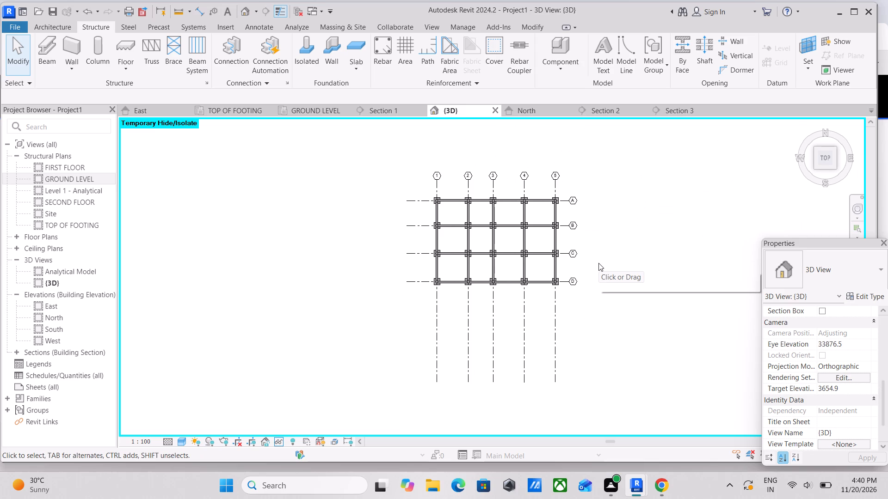
scroll(489, 242, up, 5)
middle_drag(461, 235, 521, 325)
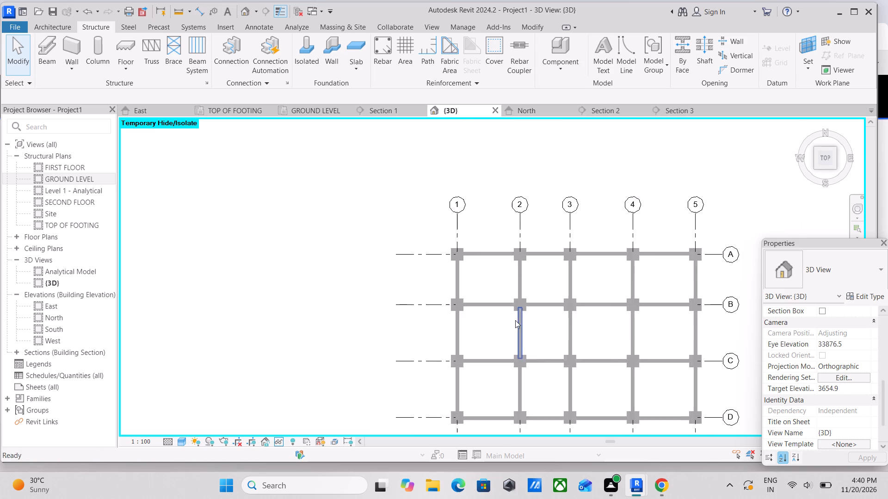
scroll(462, 261, up, 13)
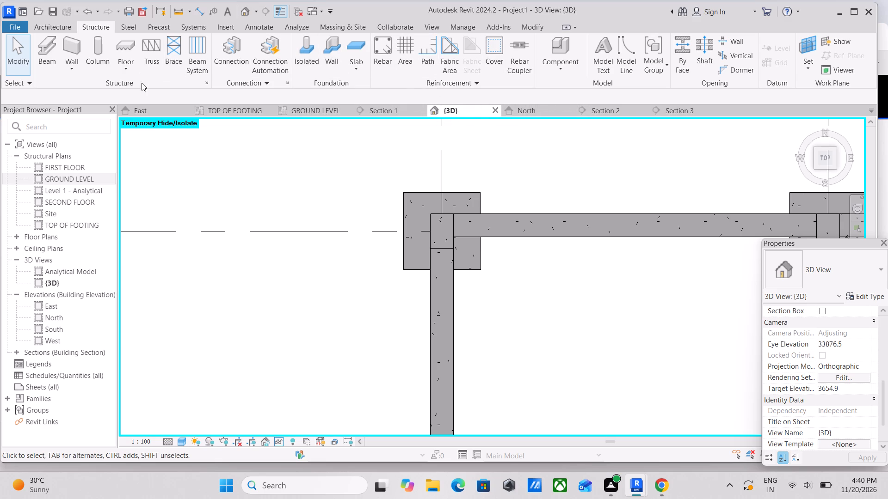
click(123, 73)
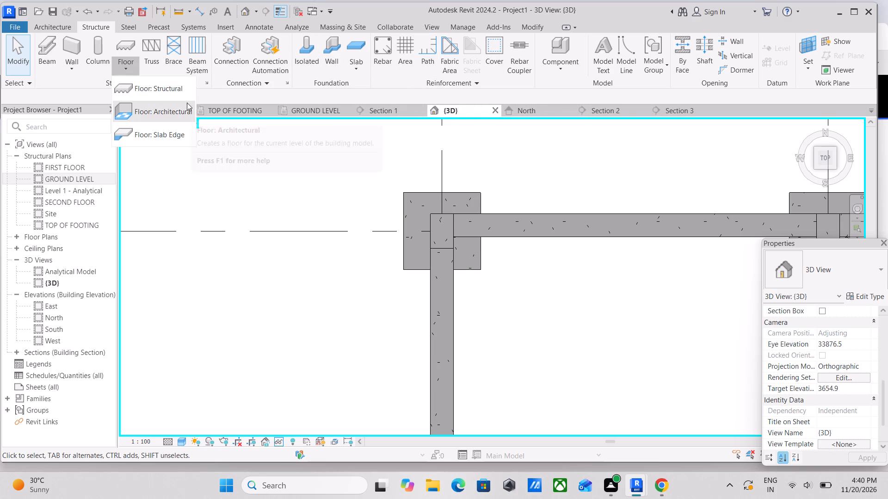
click(179, 86)
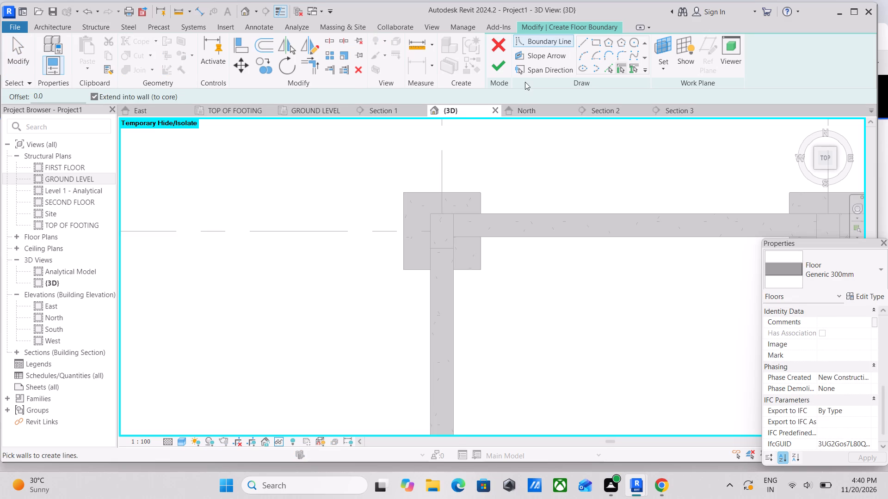
click(594, 43)
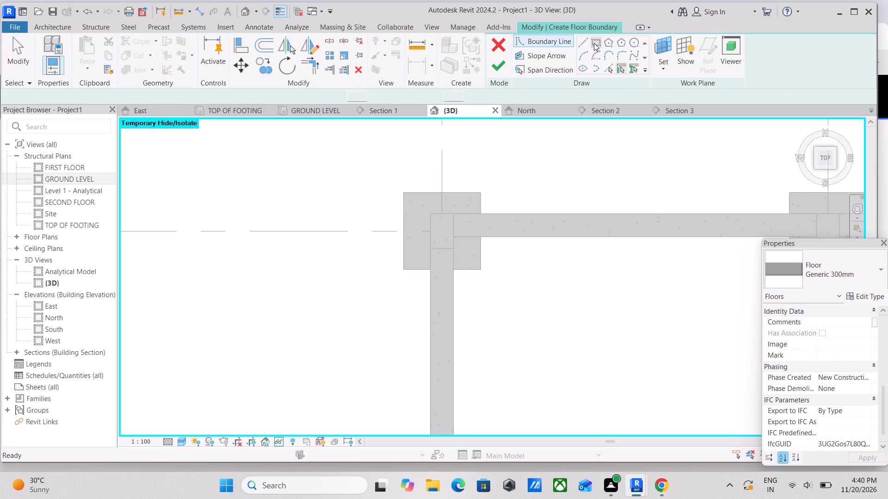
click(451, 236)
middle_drag(512, 301, 458, 204)
scroll(478, 237, down, 1)
middle_drag(516, 296, 436, 239)
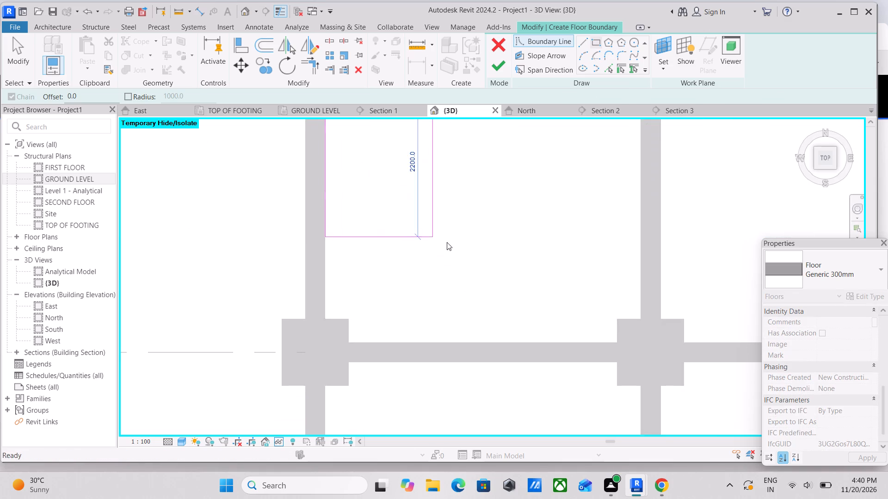
click(641, 343)
scroll(561, 283, down, 3)
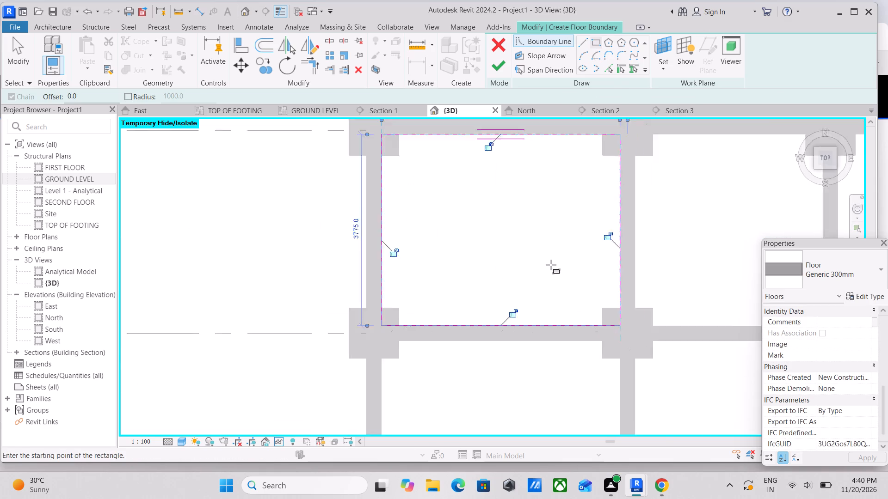
middle_drag(551, 265, 488, 278)
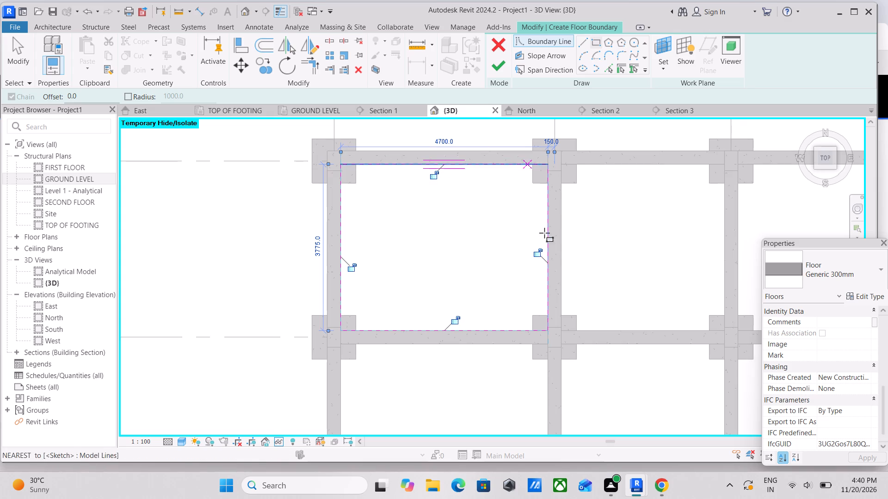
middle_drag(544, 233, 490, 235)
click(499, 71)
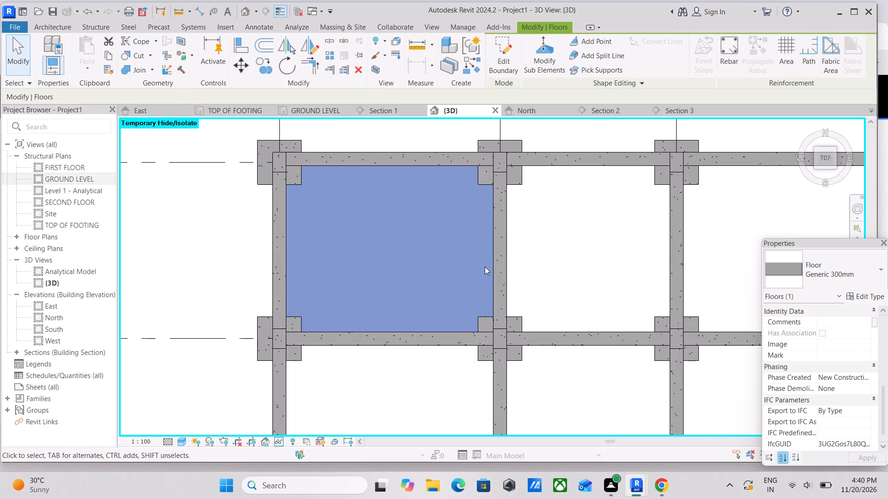
key(Escape)
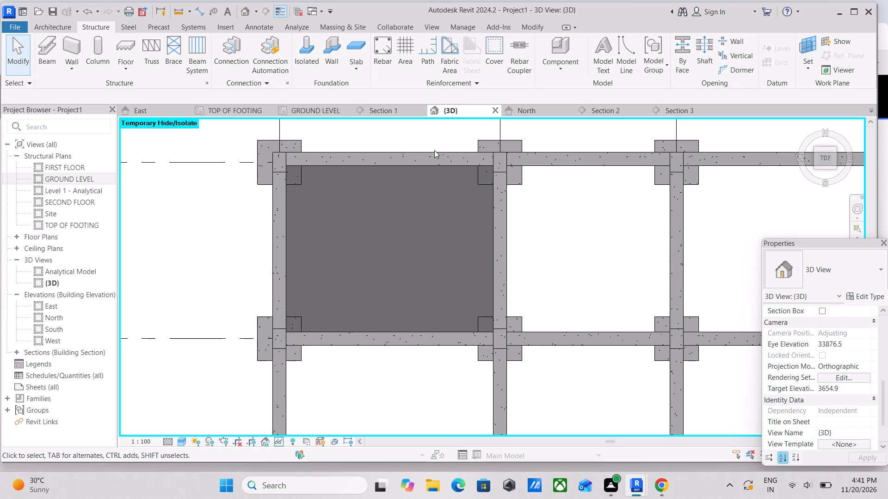
Examine how the new floor slab sits against the surrounding beams and footings, in plan and in 3D.
scroll(434, 147, up, 1)
scroll(408, 180, up, 3)
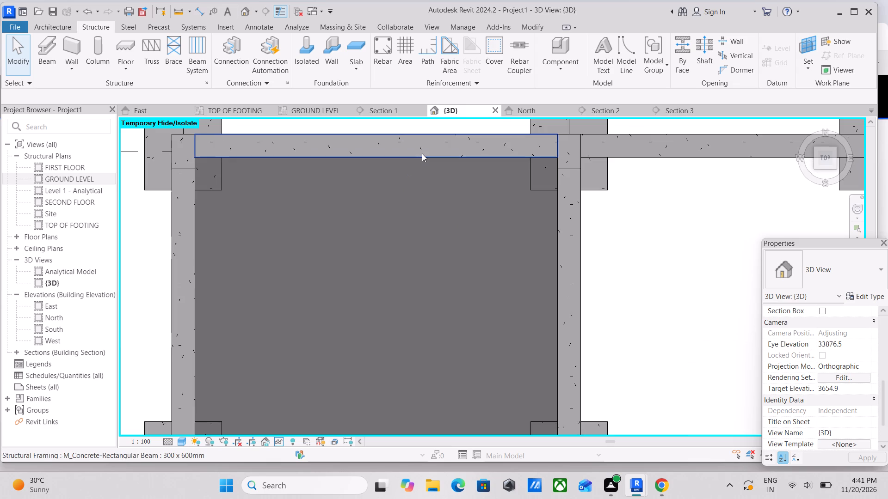
click(456, 188)
scroll(491, 177, up, 2)
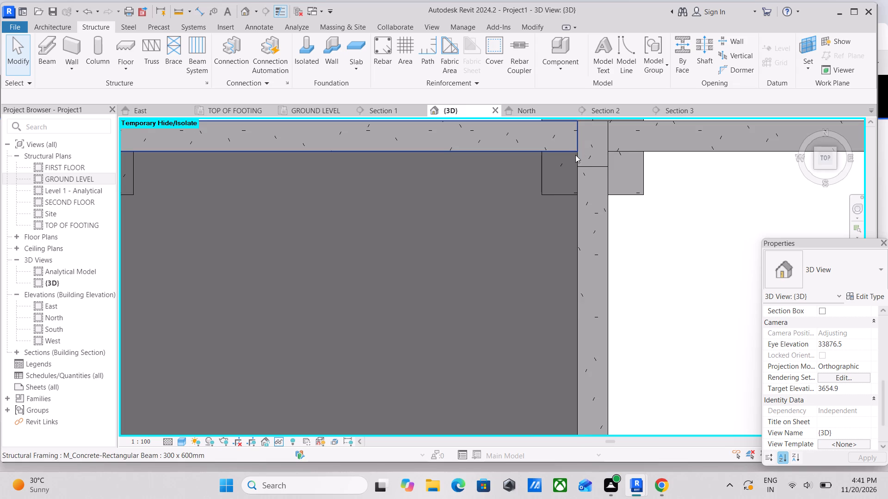
scroll(493, 217, down, 3)
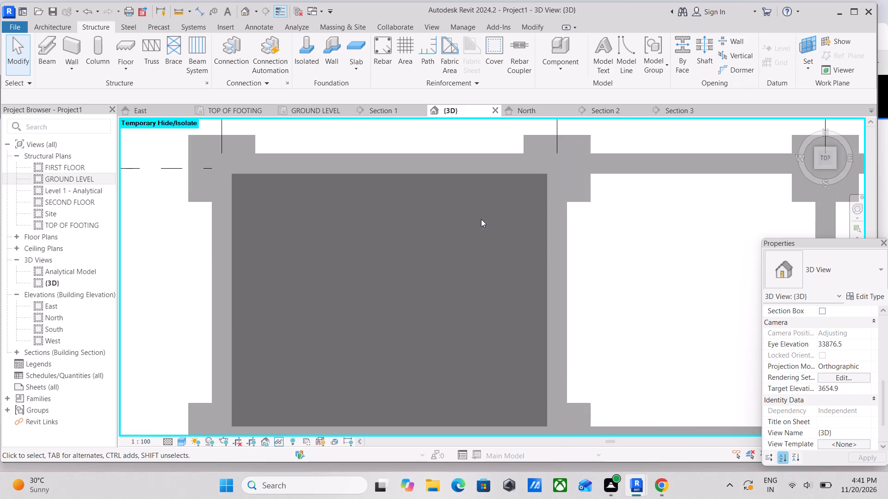
scroll(481, 219, down, 2)
middle_drag(481, 218, 510, 140)
scroll(494, 161, up, 1)
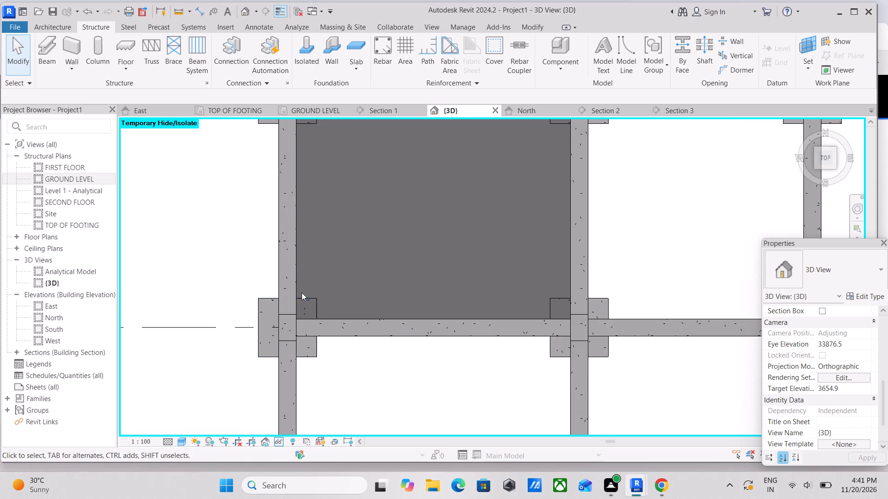
scroll(403, 294, down, 3)
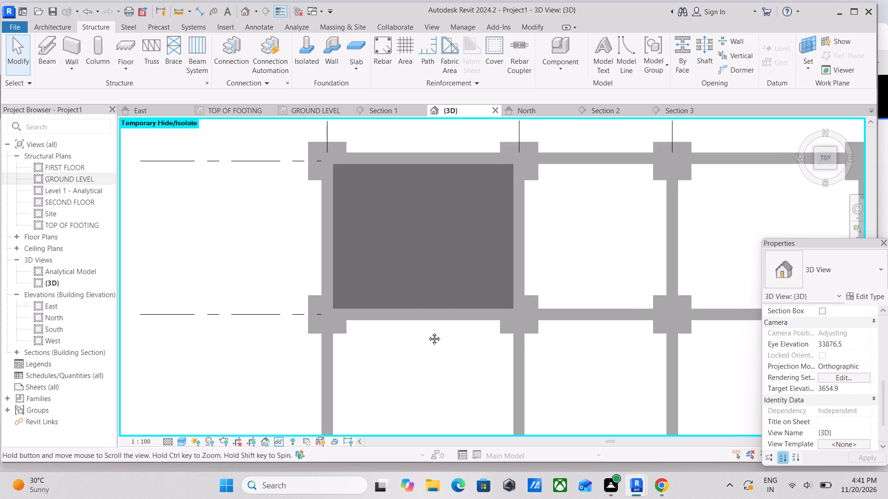
shift+middle_drag(429, 325, 442, 273)
shift+middle_drag(444, 317, 454, 264)
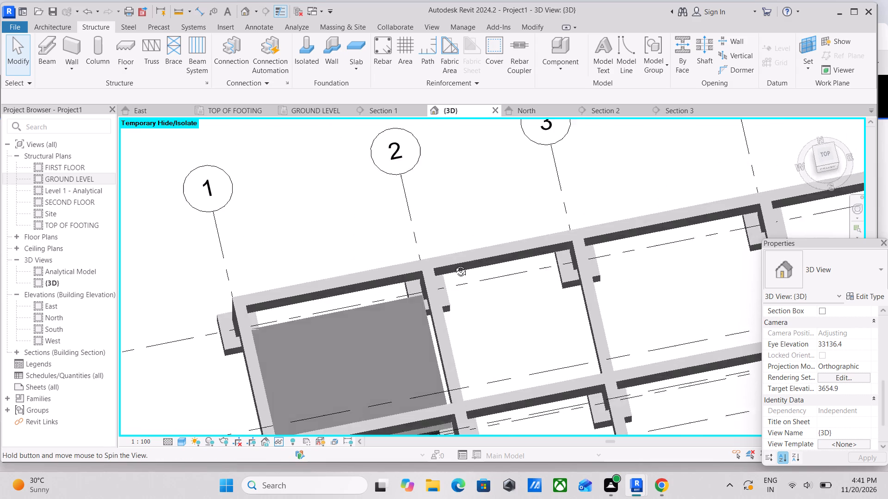
shift+middle_drag(454, 264, 454, 251)
middle_drag(463, 308, 481, 175)
shift+middle_drag(453, 304, 481, 201)
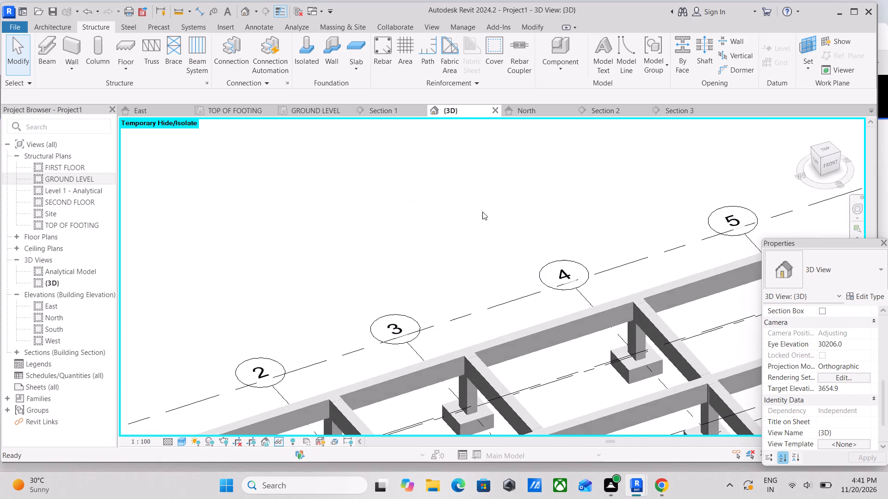
scroll(456, 357, down, 2)
middle_drag(447, 325, 455, 221)
middle_drag(415, 382, 429, 300)
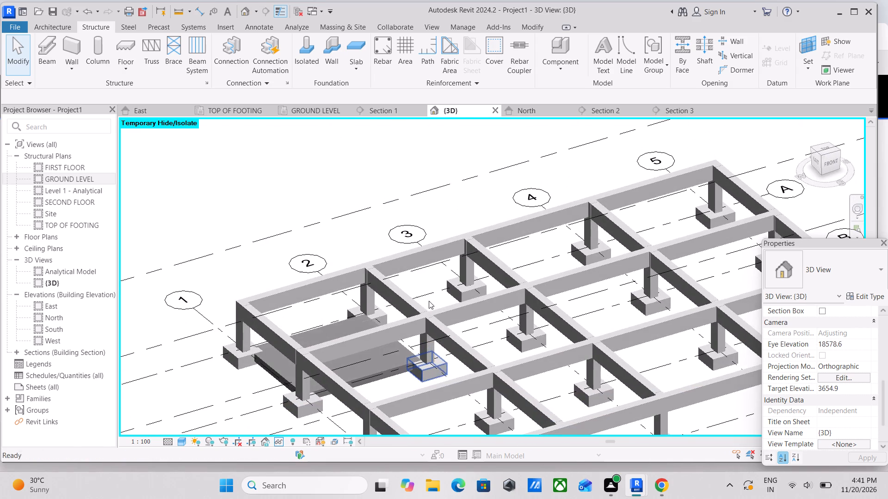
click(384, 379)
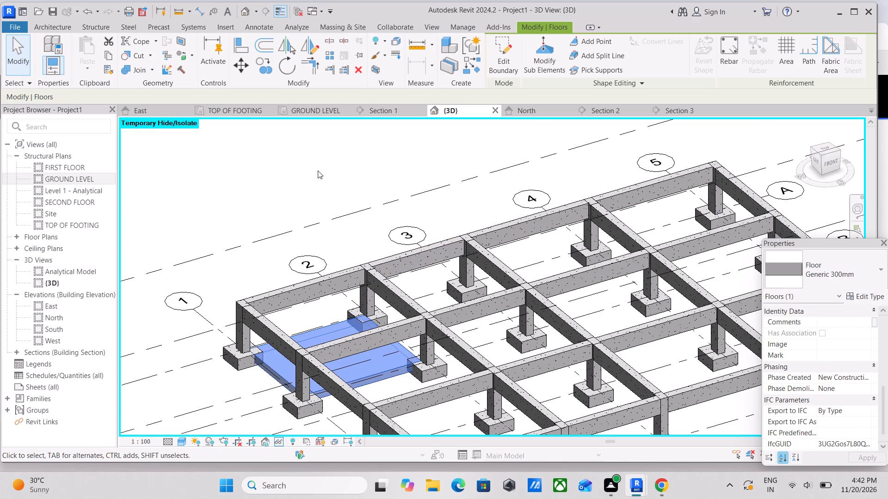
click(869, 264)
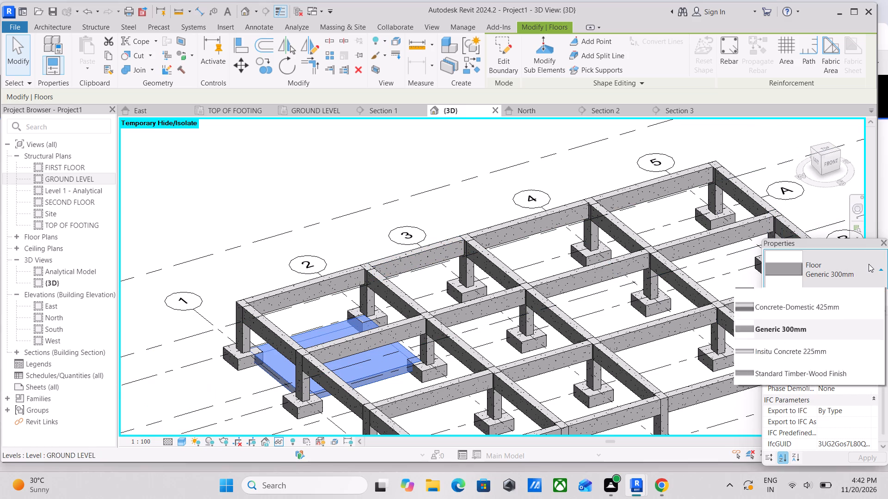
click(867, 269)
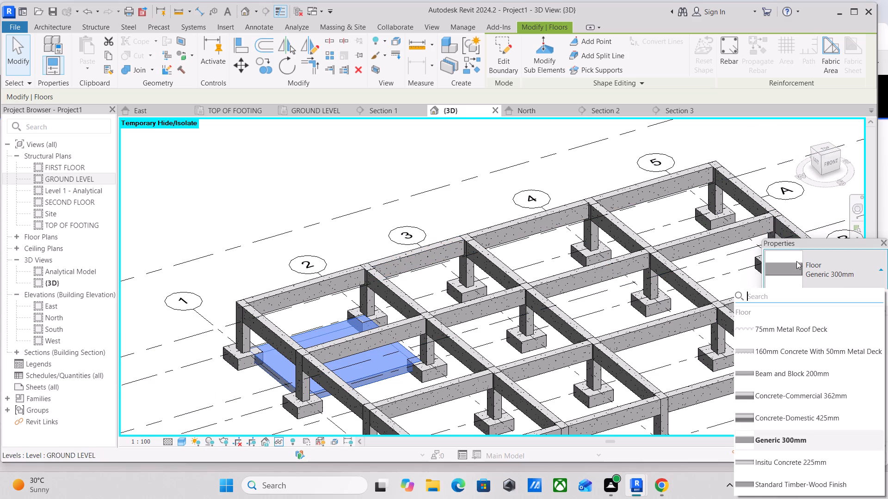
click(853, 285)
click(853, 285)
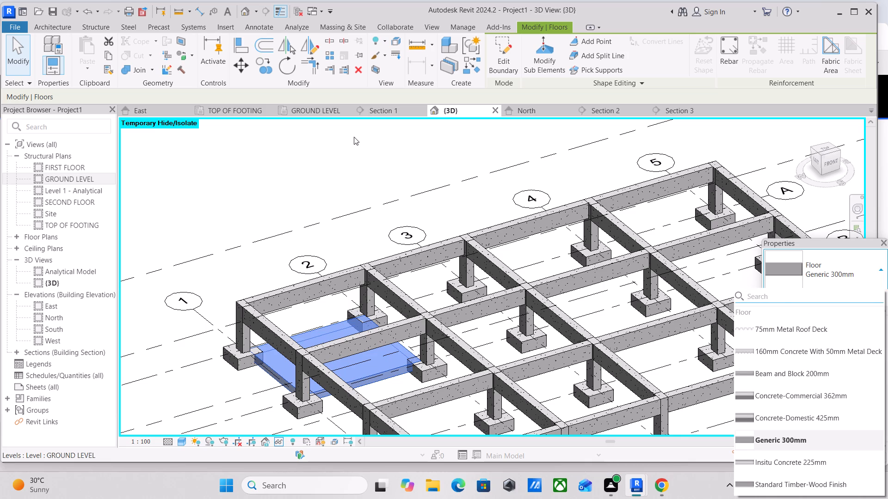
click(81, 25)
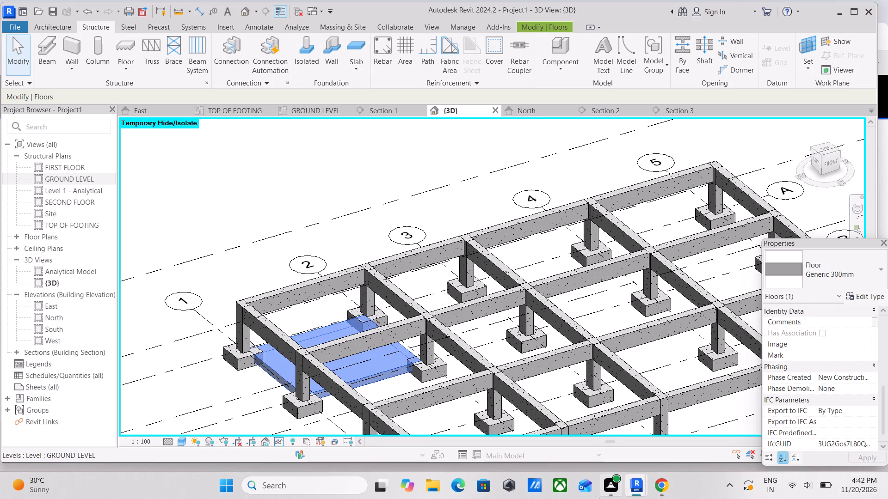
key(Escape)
Set the level of the Generic 300mm floor slab in bay 1–2, A–B to GROUND LEVEL.
scroll(590, 496, up, 2)
scroll(388, 498, up, 1)
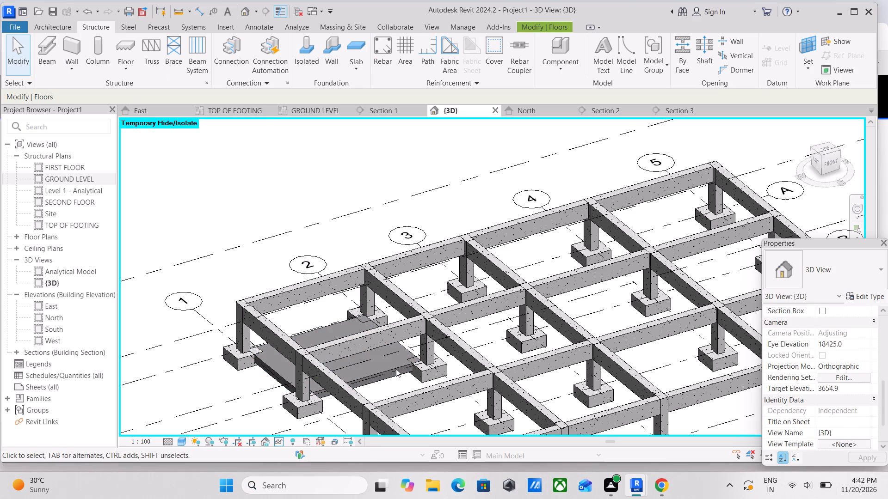
click(392, 368)
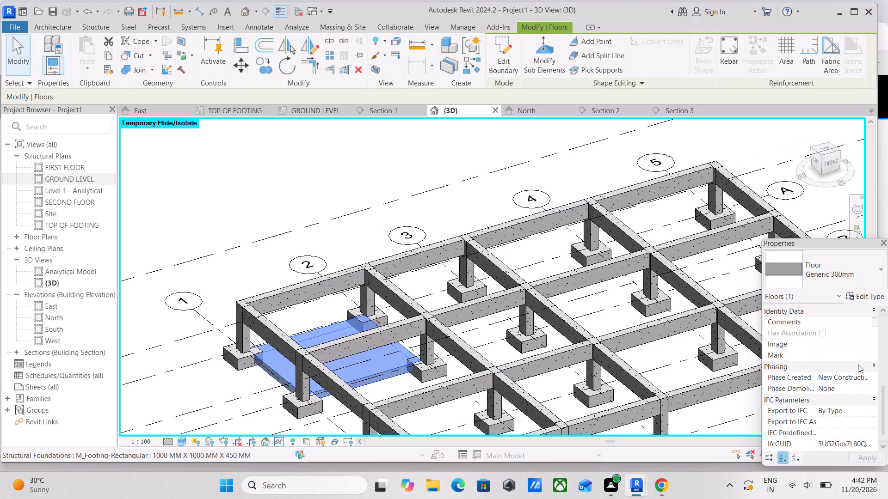
scroll(852, 365, down, 2)
scroll(852, 365, up, 6)
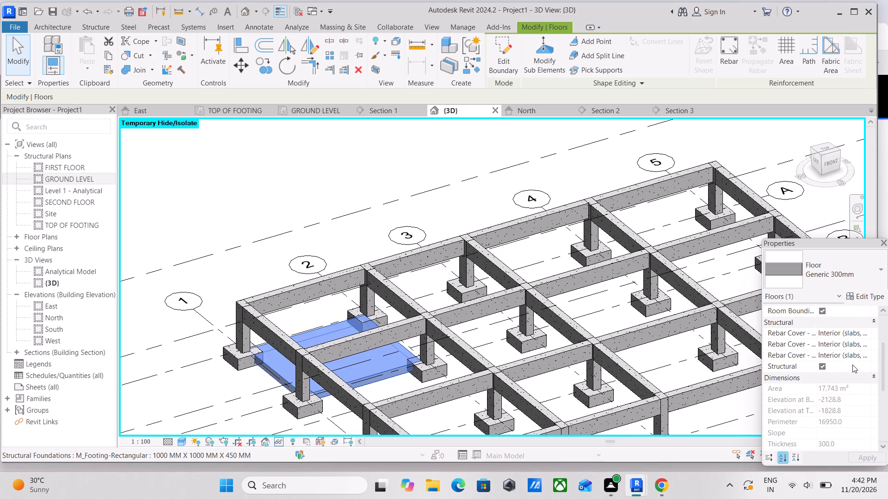
scroll(845, 298, up, 3)
scroll(806, 314, up, 2)
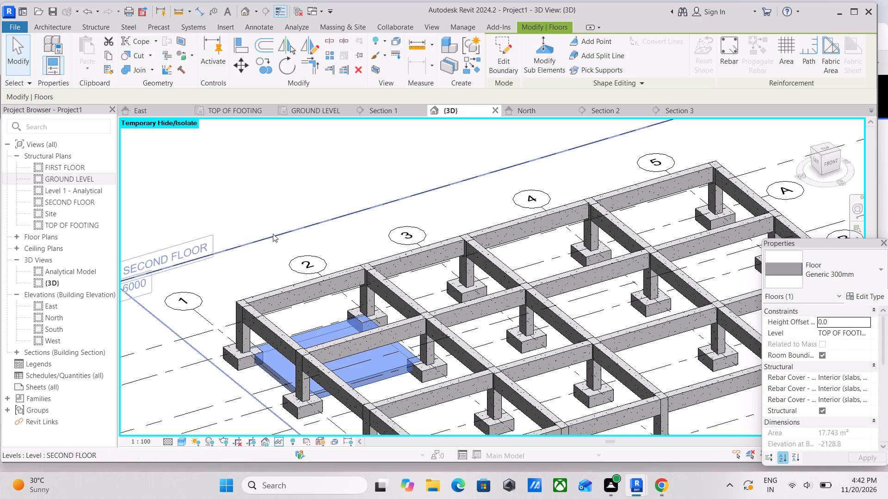
click(815, 162)
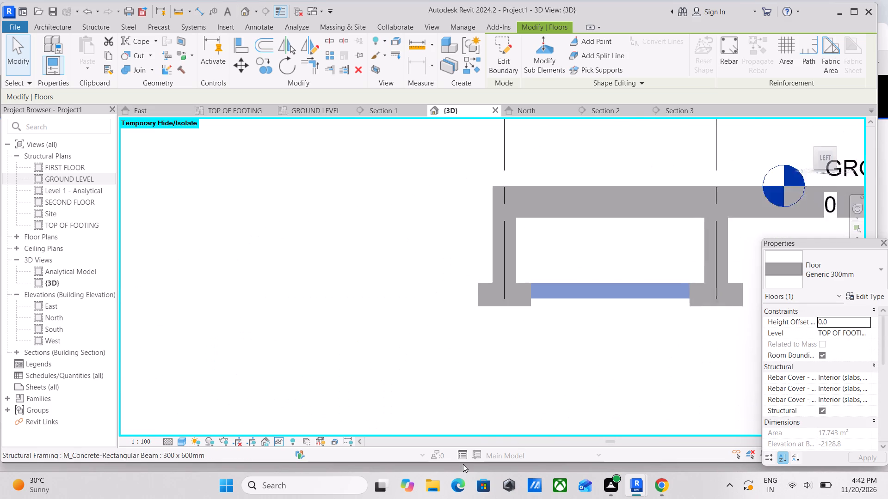
scroll(463, 464, down, 2)
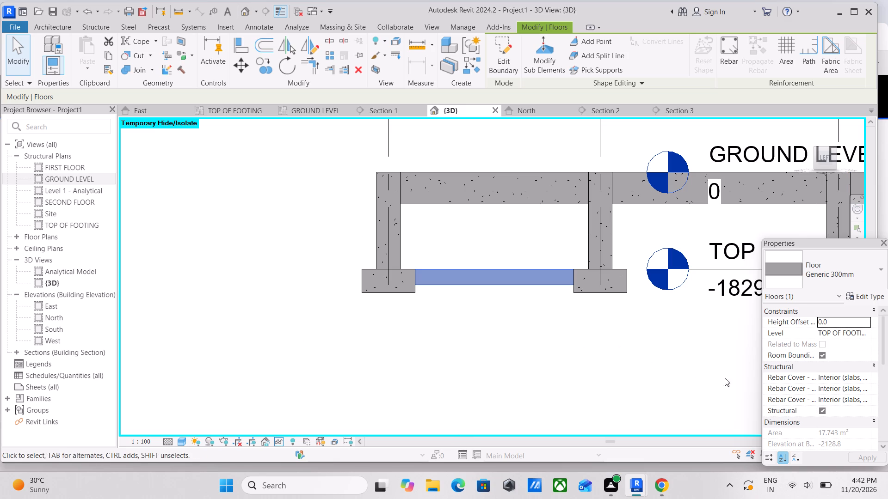
click(861, 338)
click(865, 337)
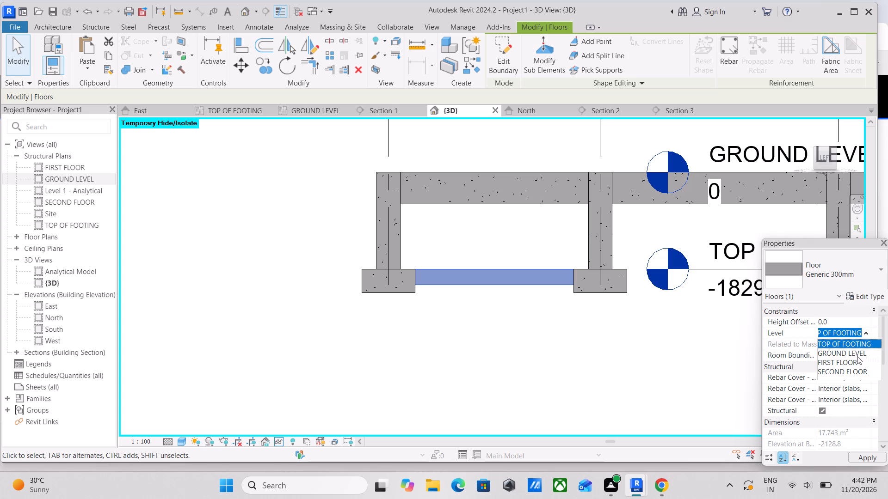
click(857, 356)
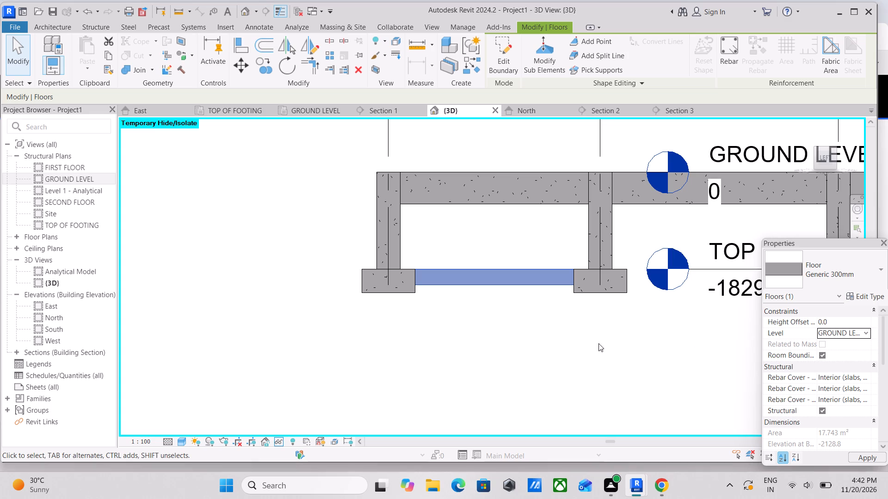
scroll(498, 372, down, 1)
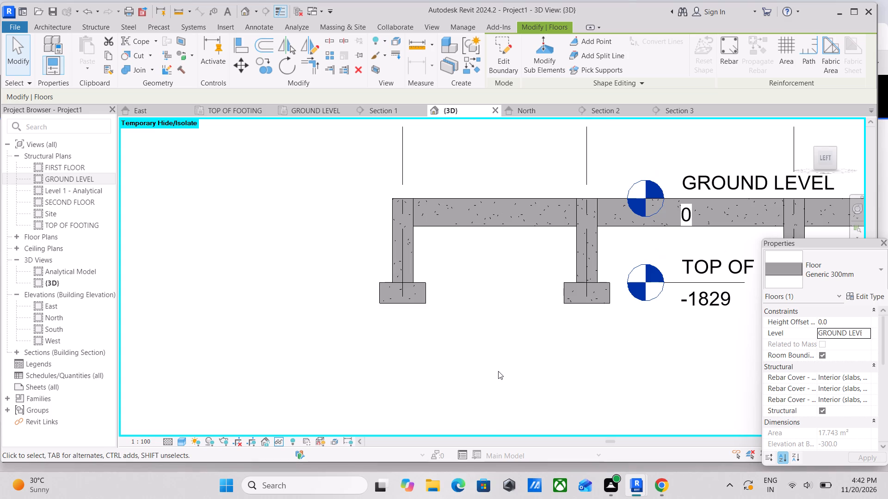
Copy the floor slab with multiple copies into bays B–C and C–D between grids 1 and 2, using beam-edge midpoints.
shift+middle_drag(516, 328, 331, 444)
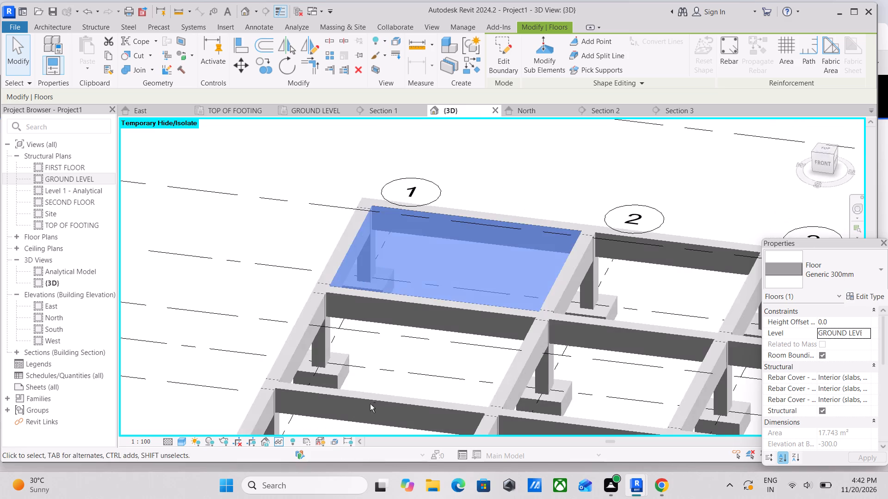
shift+middle_drag(491, 367, 528, 497)
shift+middle_drag(520, 322, 515, 425)
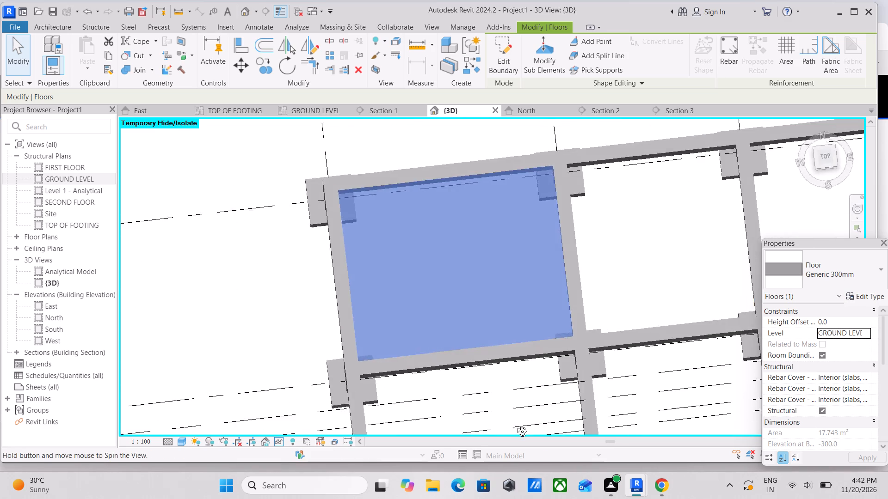
shift+middle_drag(515, 425, 512, 438)
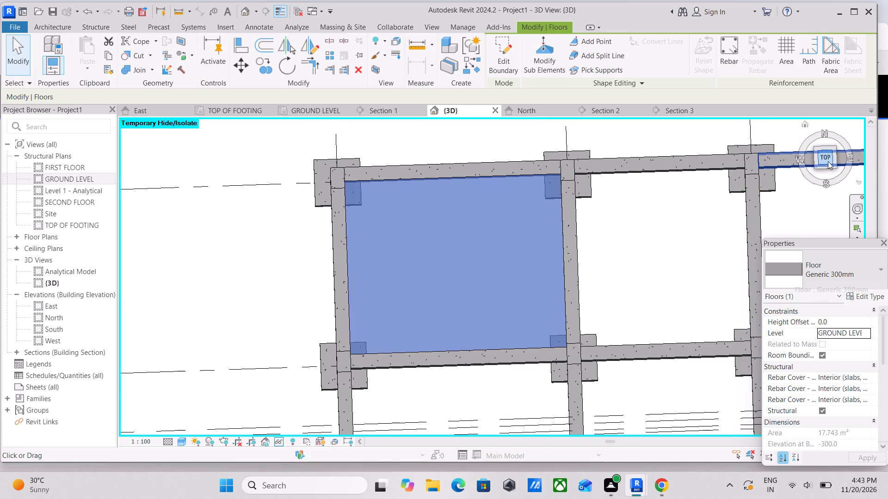
click(828, 161)
scroll(592, 346, down, 3)
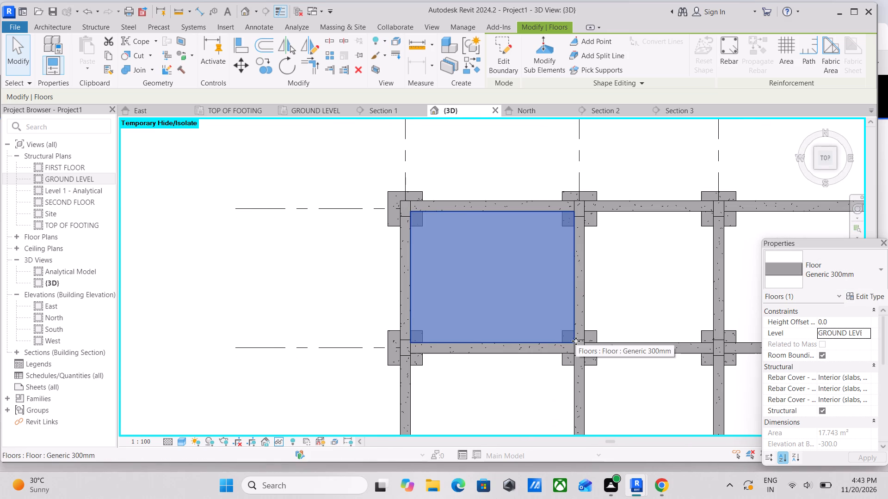
key(Escape)
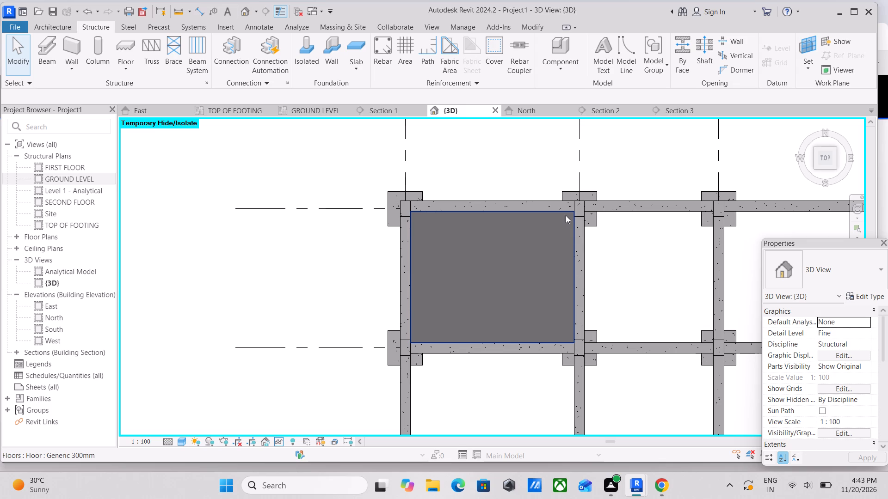
click(567, 211)
middle_drag(543, 288, 542, 266)
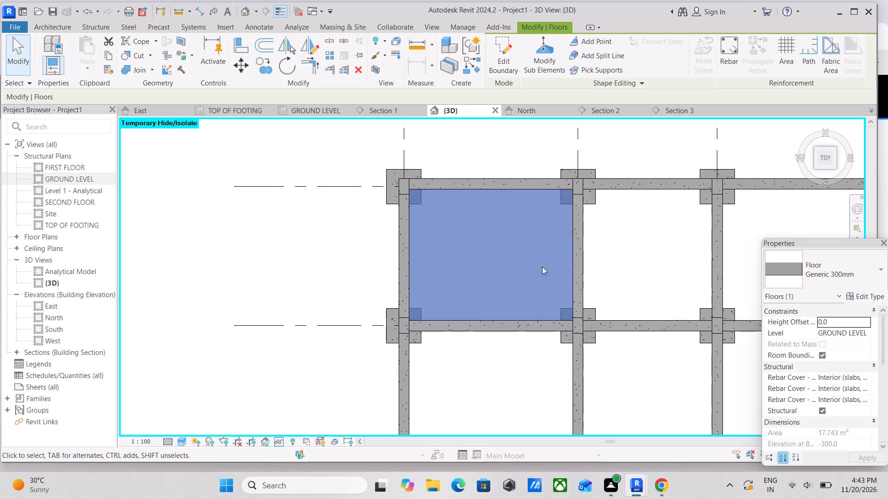
text(CO)
scroll(542, 267, up, 1)
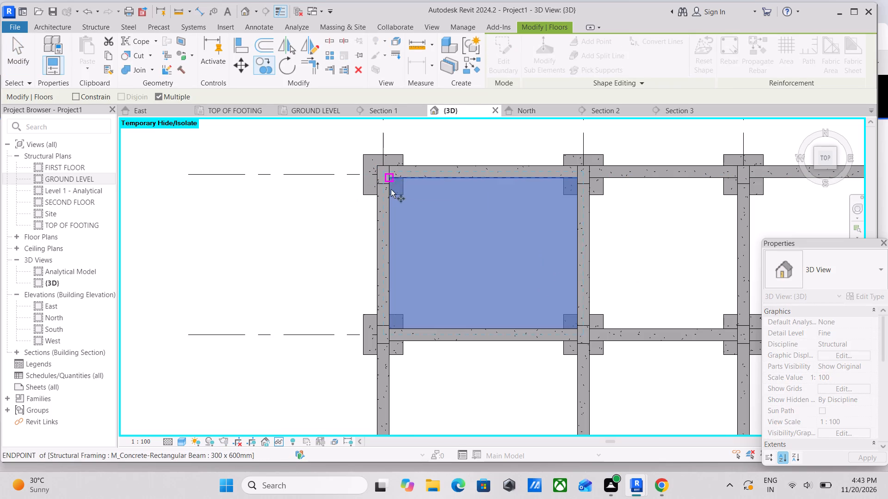
middle_drag(410, 229, 421, 168)
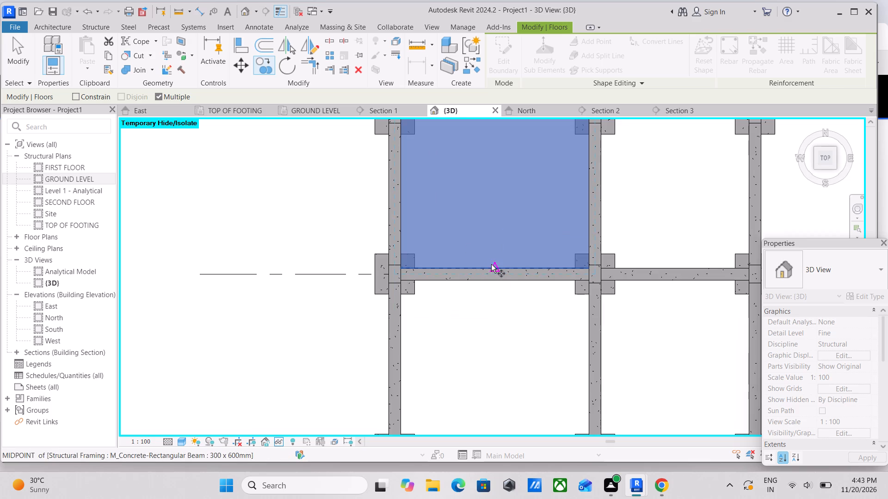
click(492, 264)
middle_drag(489, 324, 492, 161)
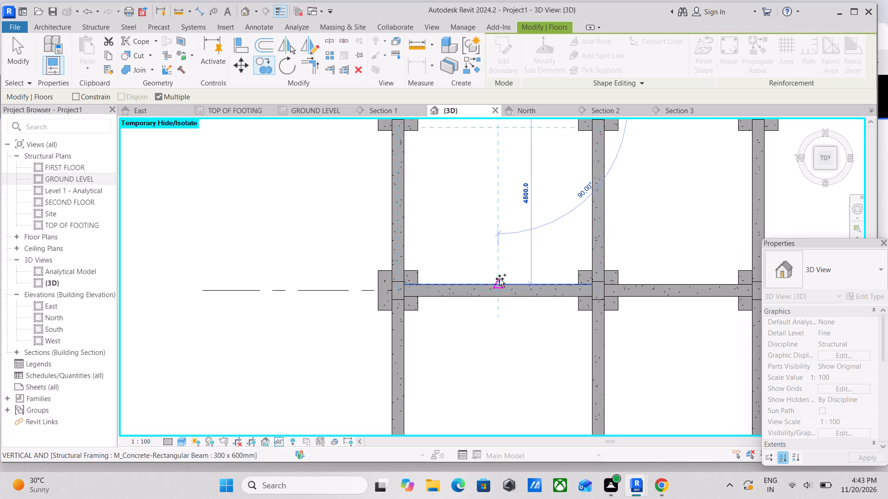
click(499, 282)
scroll(499, 281, down, 1)
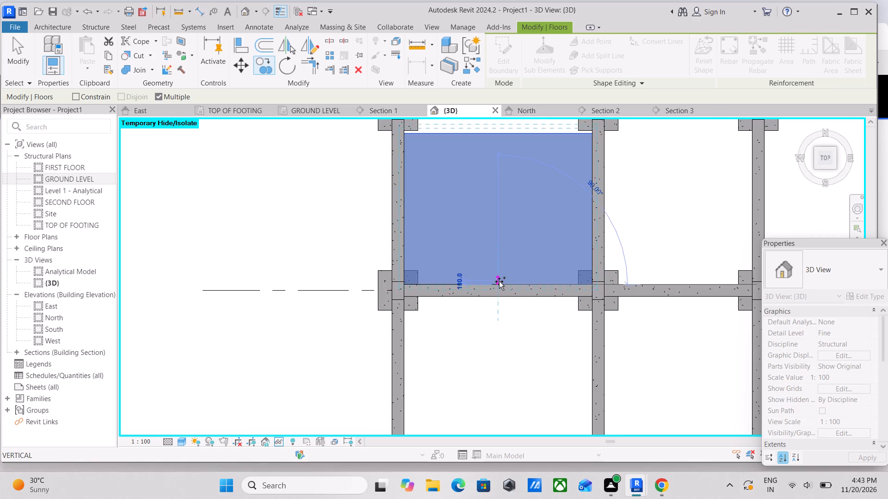
scroll(499, 281, down, 3)
middle_drag(499, 281, 491, 244)
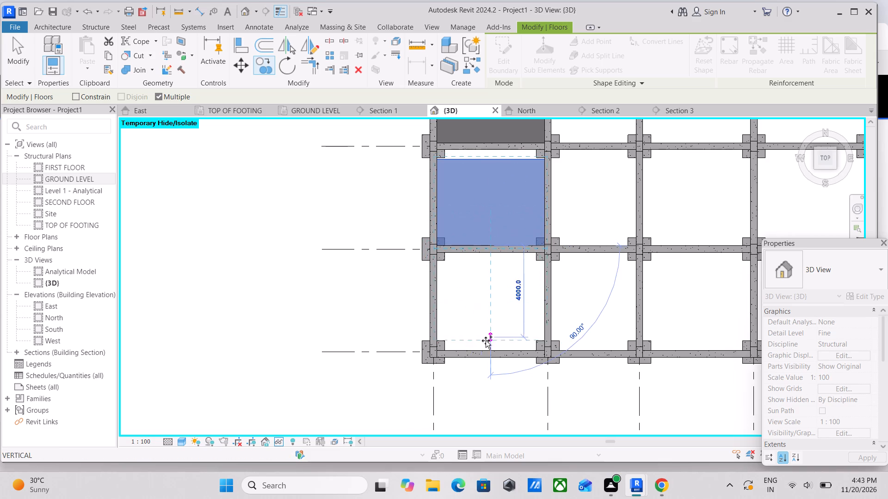
click(489, 347)
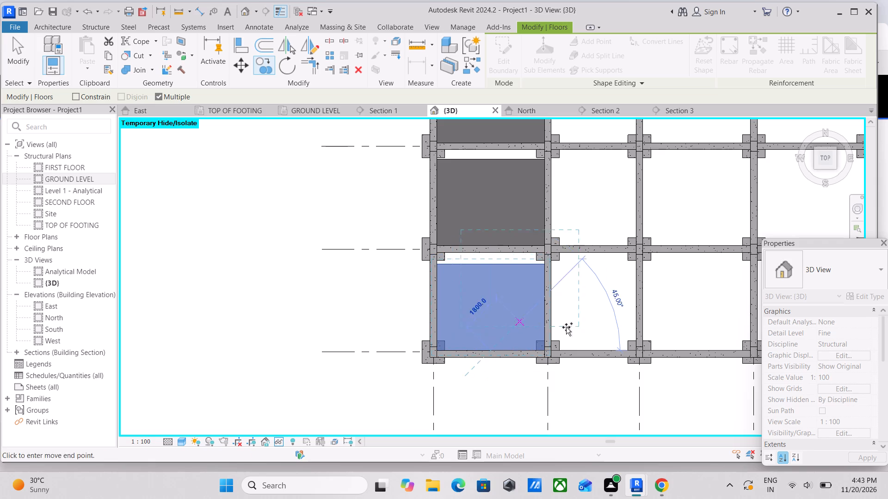
Place further slab copies in the C–D row, 9000 mm over into bay 3–4 and another 5000 mm into bay 4–5.
middle_drag(587, 340, 543, 301)
scroll(543, 301, up, 1)
middle_drag(571, 298, 351, 277)
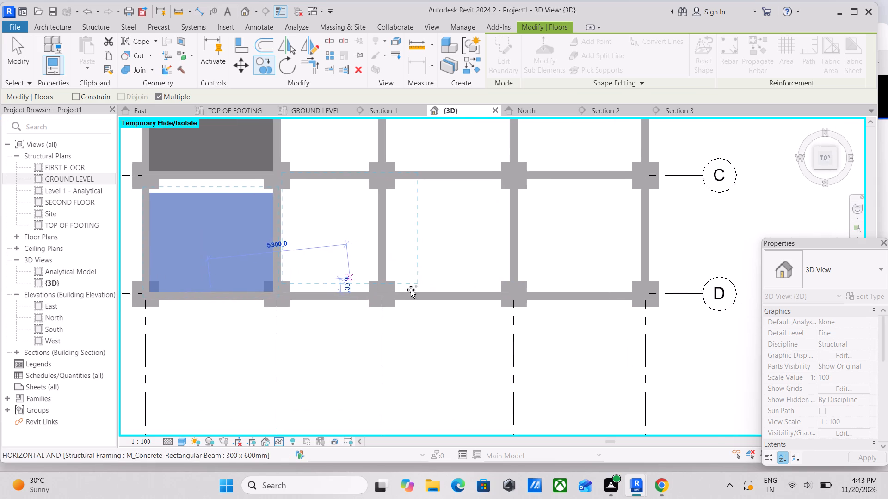
scroll(444, 285, up, 3)
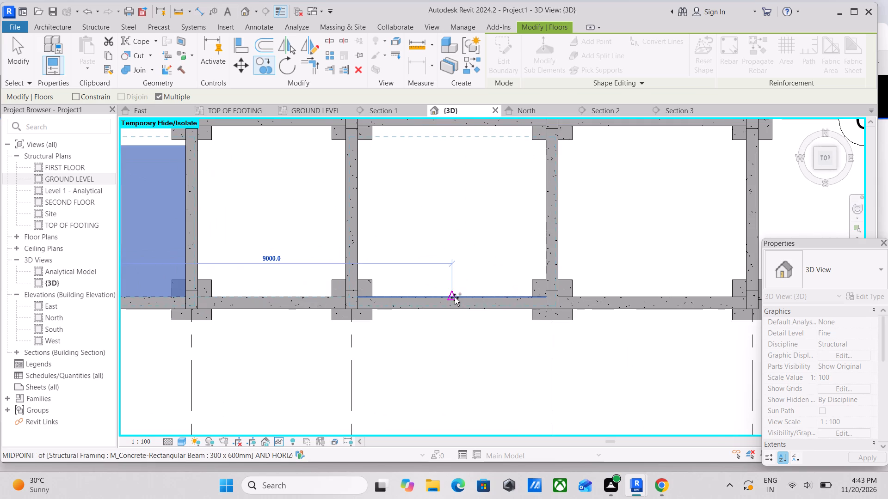
click(454, 296)
middle_drag(477, 276, 430, 368)
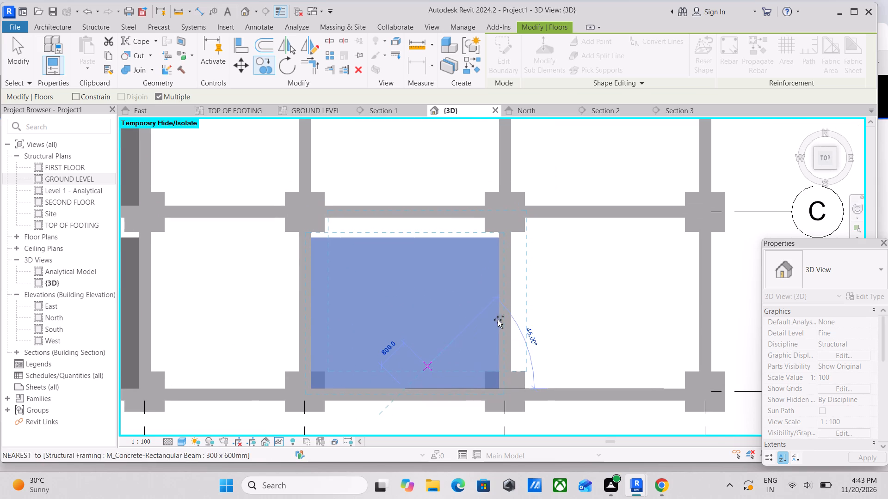
middle_drag(498, 320, 458, 280)
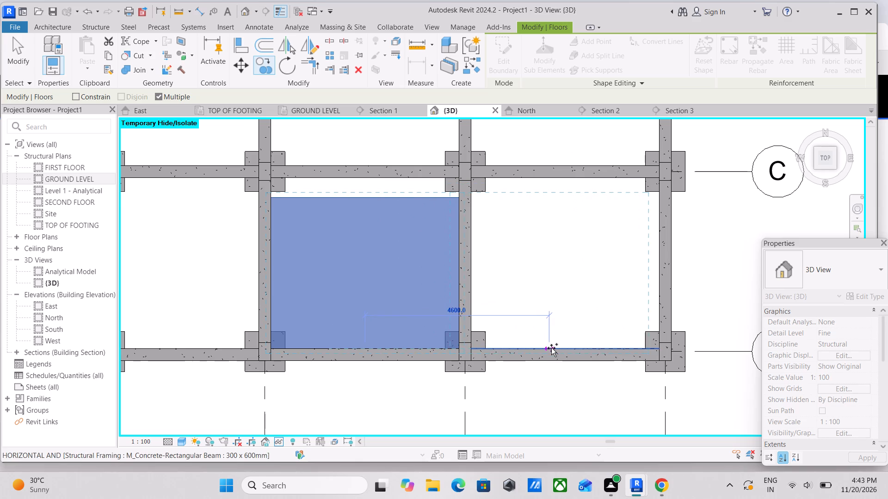
click(566, 346)
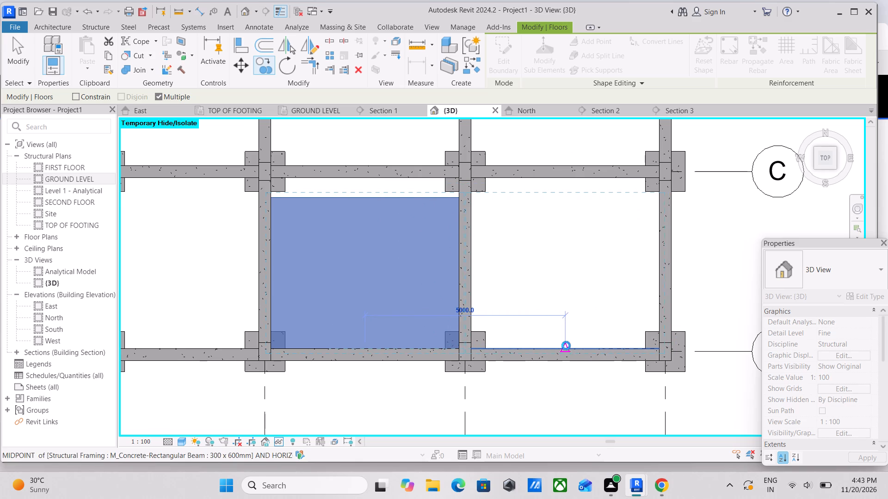
Place slab copies between grids 4 and 5 in bays B–C and A–B, and finish copying.
middle_drag(560, 305, 555, 391)
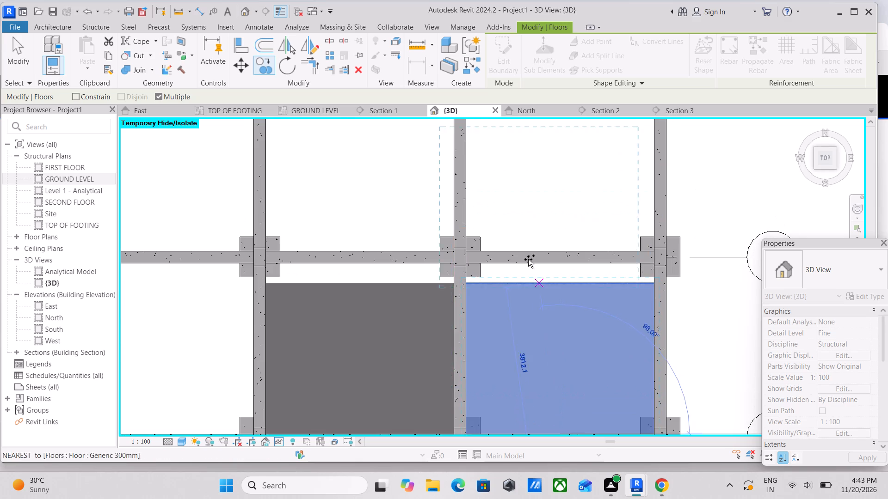
middle_drag(528, 259, 530, 353)
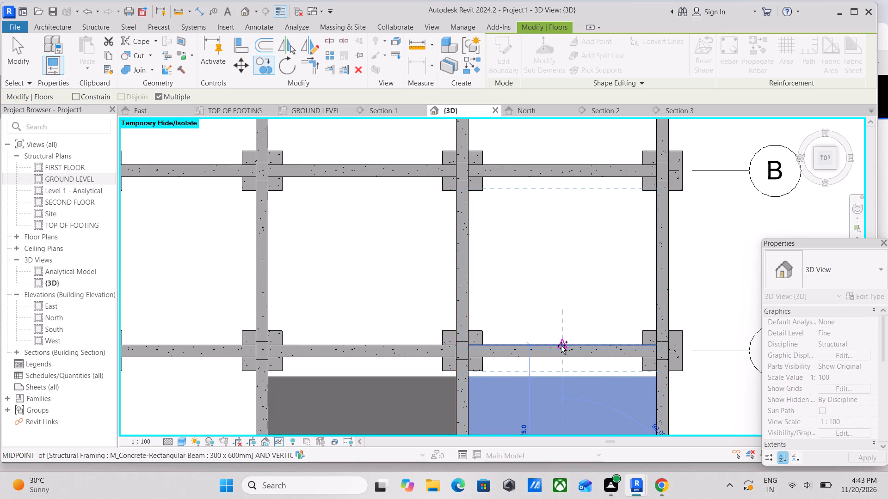
click(561, 345)
scroll(561, 300, down, 2)
middle_drag(561, 299, 569, 378)
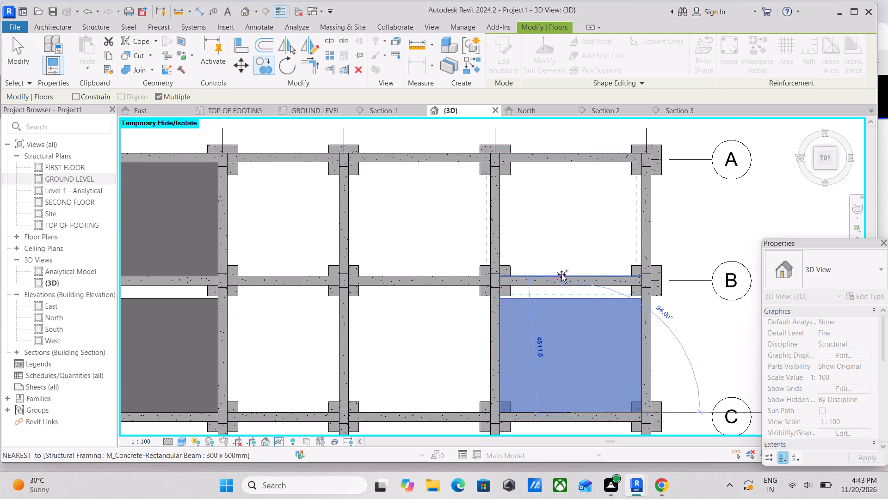
click(561, 274)
scroll(561, 271, down, 1)
middle_drag(561, 271, 561, 271)
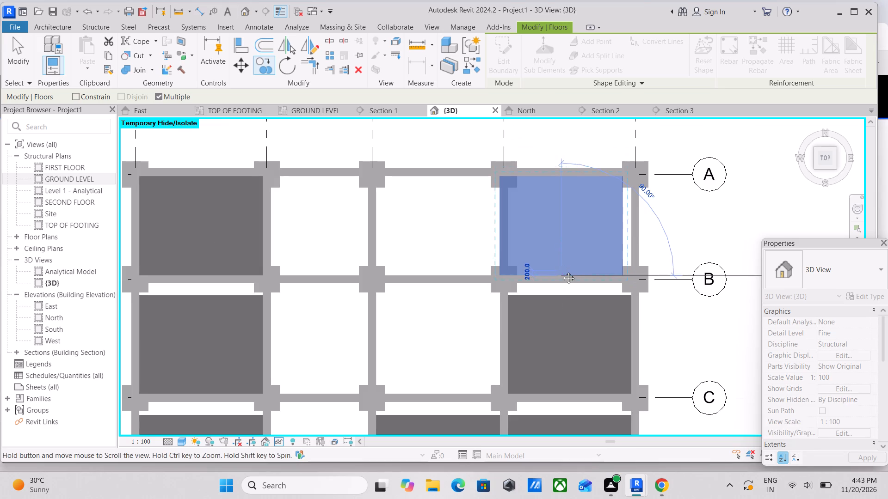
middle_drag(561, 271, 563, 278)
middle_drag(460, 270, 474, 239)
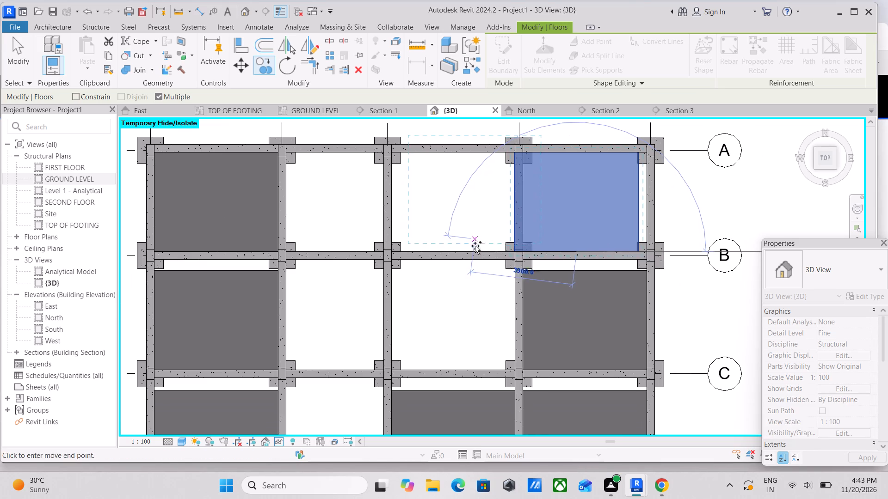
key(grave)
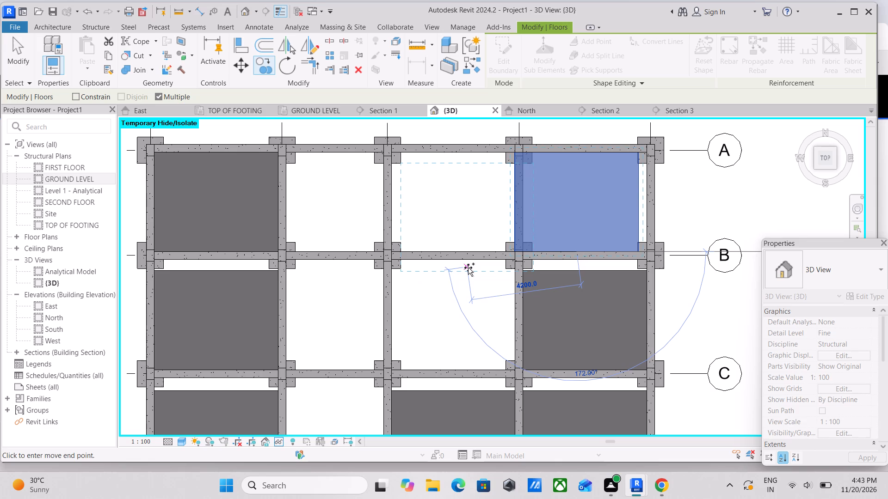
key(Escape)
key(Escape)
scroll(489, 244, down, 2)
key(Escape)
scroll(485, 260, down, 3)
key(Escape)
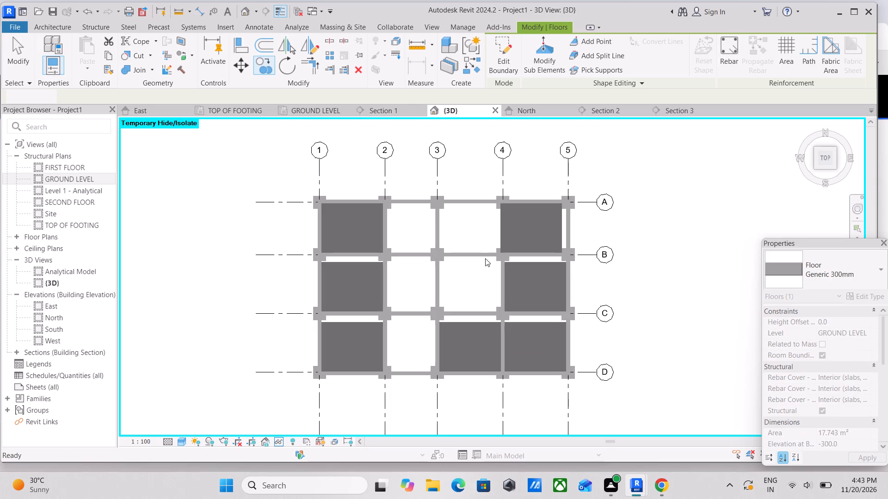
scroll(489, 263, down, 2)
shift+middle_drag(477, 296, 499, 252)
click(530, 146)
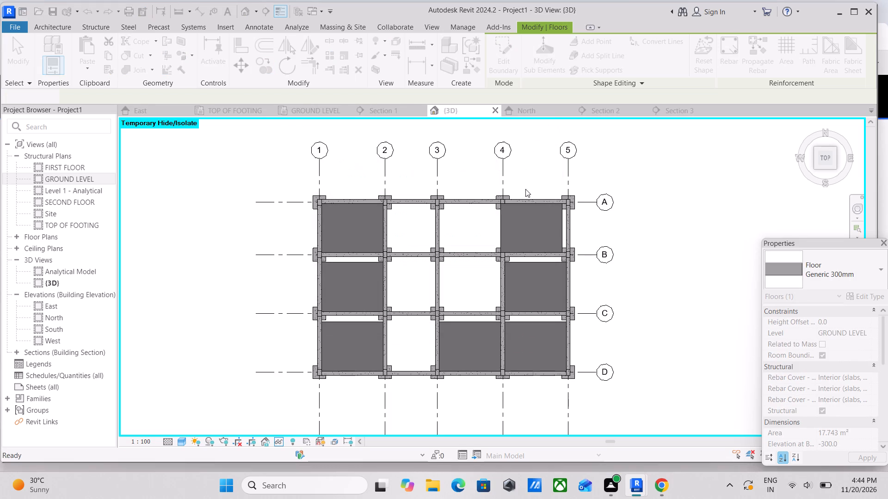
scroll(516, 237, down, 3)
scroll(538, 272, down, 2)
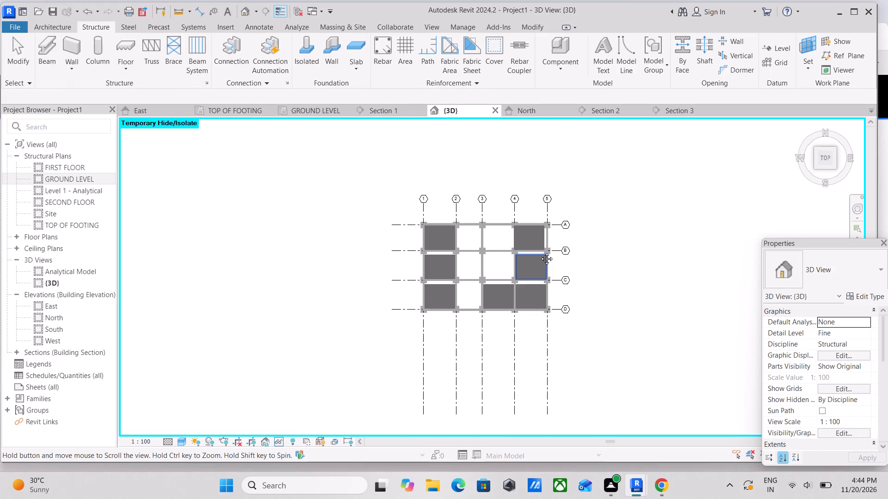
Examine the copied ground-level floor slabs from several angles to check how they fit between the surrounding beams.
shift+middle_drag(525, 261, 547, 176)
shift+middle_drag(540, 257, 544, 220)
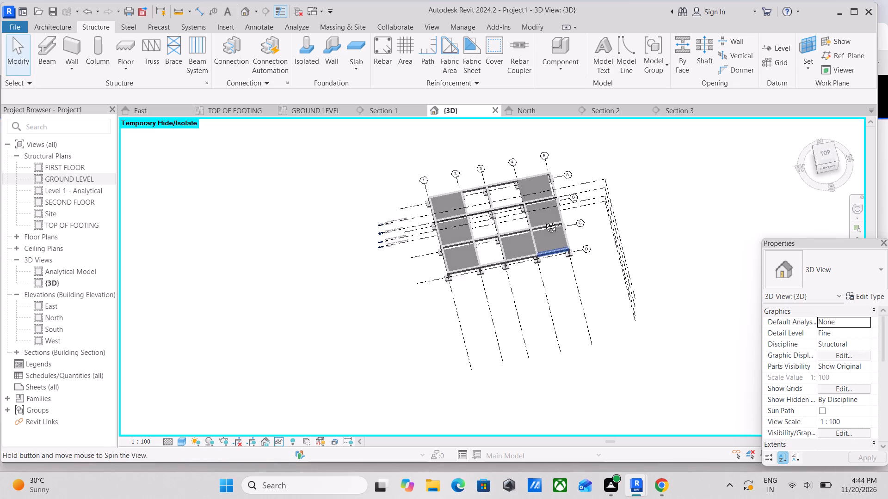
shift+middle_drag(544, 220, 546, 210)
scroll(503, 274, up, 3)
shift+middle_drag(485, 259, 494, 214)
scroll(493, 234, up, 2)
shift+middle_drag(484, 231, 509, 117)
shift+scroll(491, 235, up, 1)
middle_drag(513, 197, 501, 158)
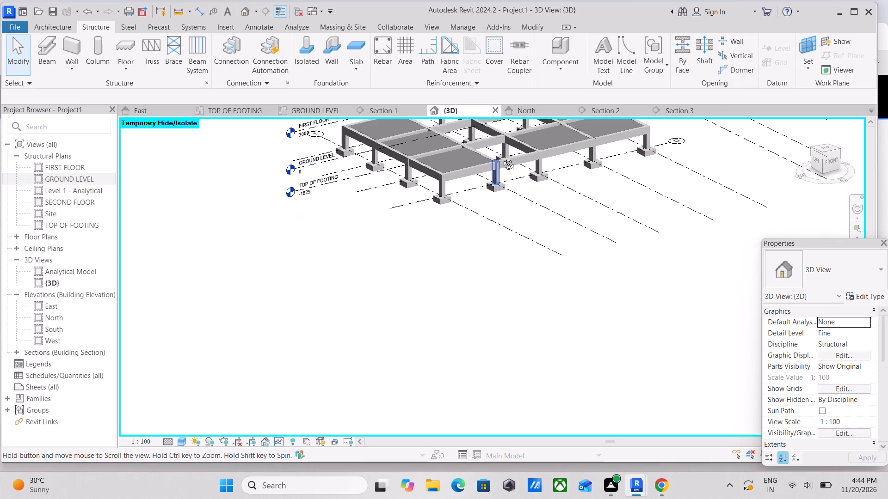
middle_drag(501, 158, 412, 205)
middle_drag(456, 176, 468, 219)
shift+middle_drag(479, 201, 493, 249)
shift+middle_drag(516, 216, 526, 243)
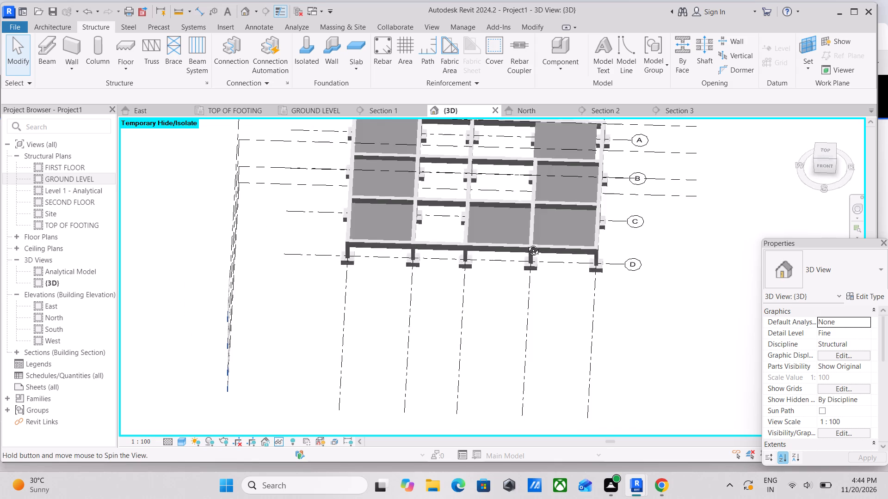
shift+middle_drag(526, 243, 530, 260)
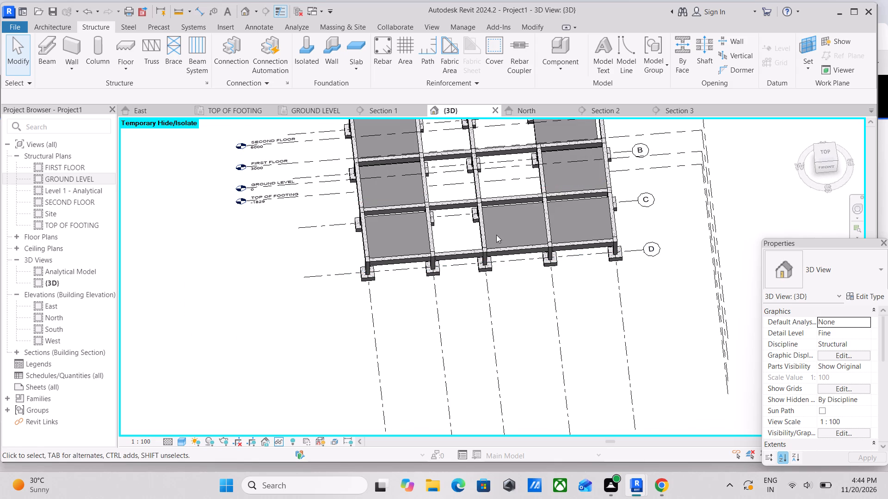
scroll(509, 215, up, 1)
shift+middle_drag(501, 225, 488, 304)
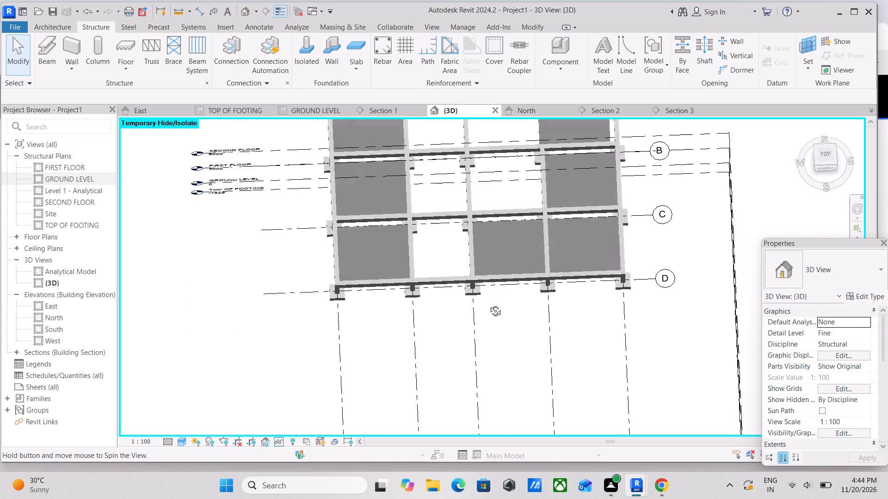
shift+middle_drag(488, 304, 474, 324)
shift+middle_drag(527, 170, 520, 199)
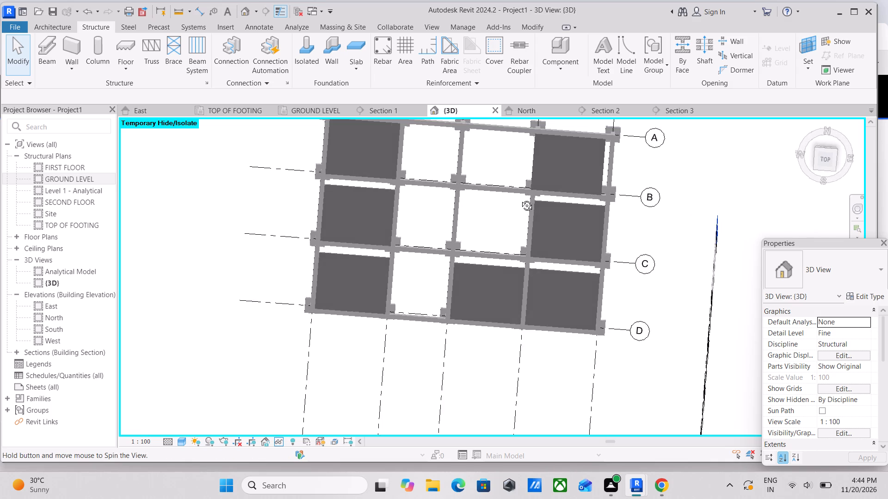
shift+middle_drag(520, 199, 527, 137)
shift+middle_drag(505, 280, 530, 147)
scroll(516, 237, up, 2)
scroll(491, 207, up, 3)
scroll(496, 199, down, 1)
shift+middle_drag(496, 199, 494, 191)
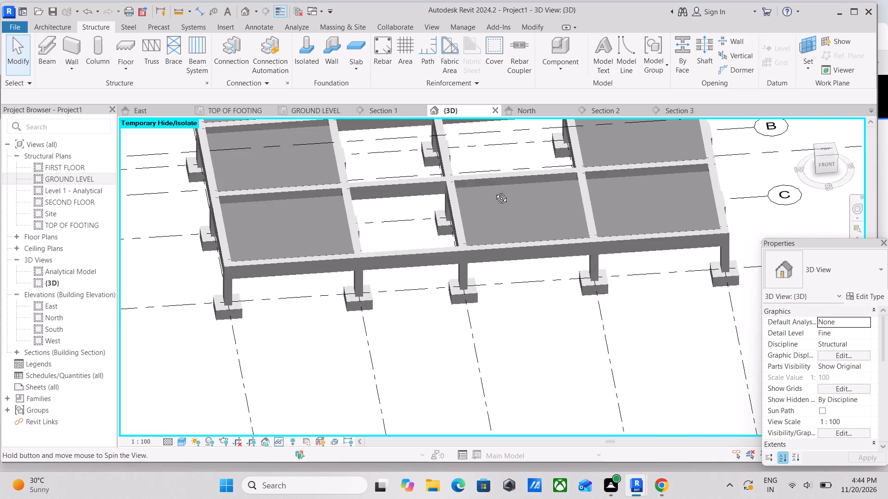
shift+middle_drag(494, 191, 520, 250)
scroll(548, 196, down, 2)
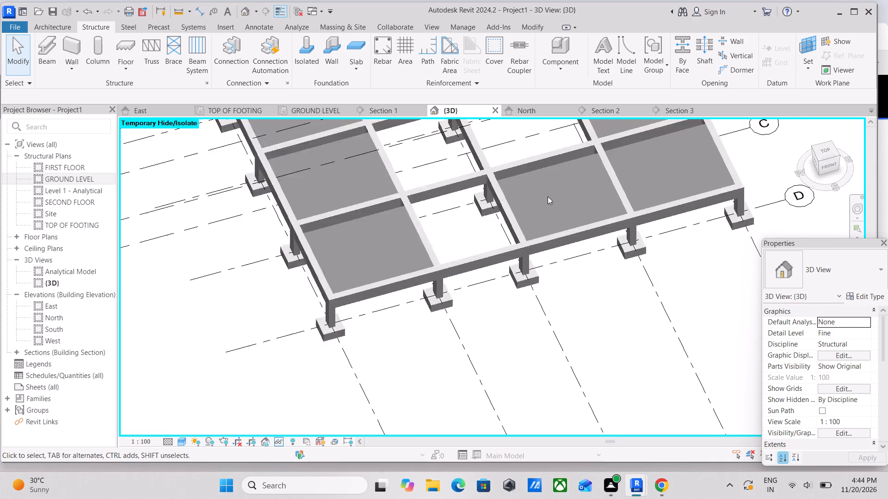
middle_drag(548, 196, 521, 254)
middle_drag(561, 194, 544, 241)
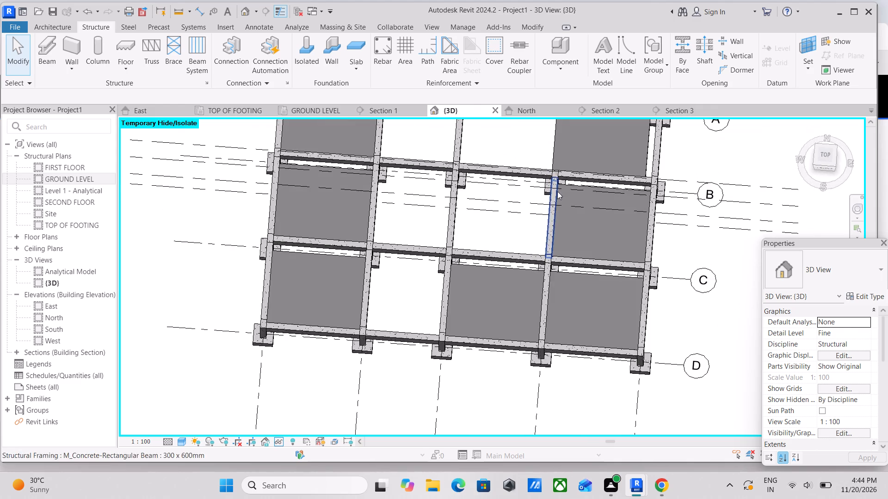
shift+middle_drag(557, 190, 538, 234)
Select the floor slab in bay 4–5, B–C and inspect its edges against the adjoining beams from several angles.
click(567, 235)
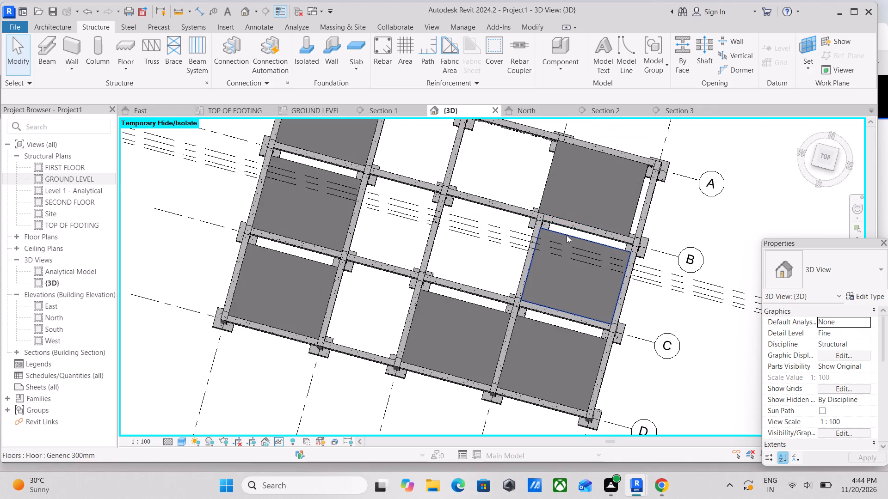
scroll(567, 235, down, 1)
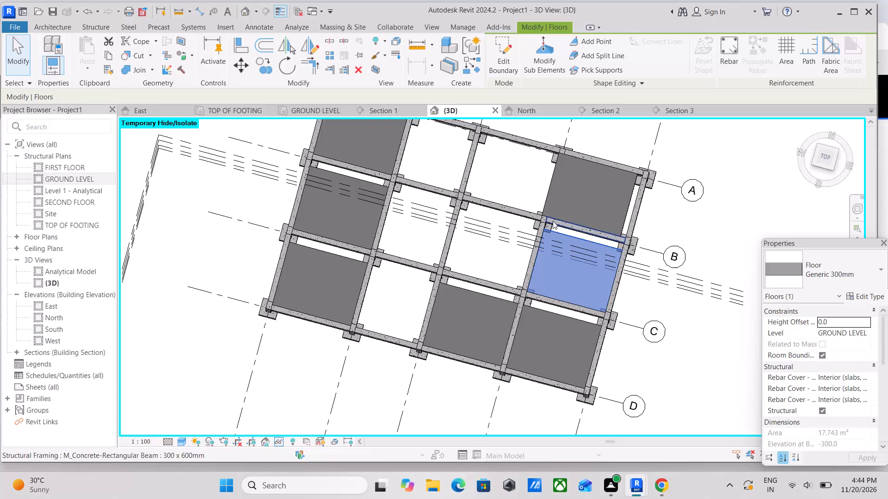
shift+middle_drag(533, 255, 473, 166)
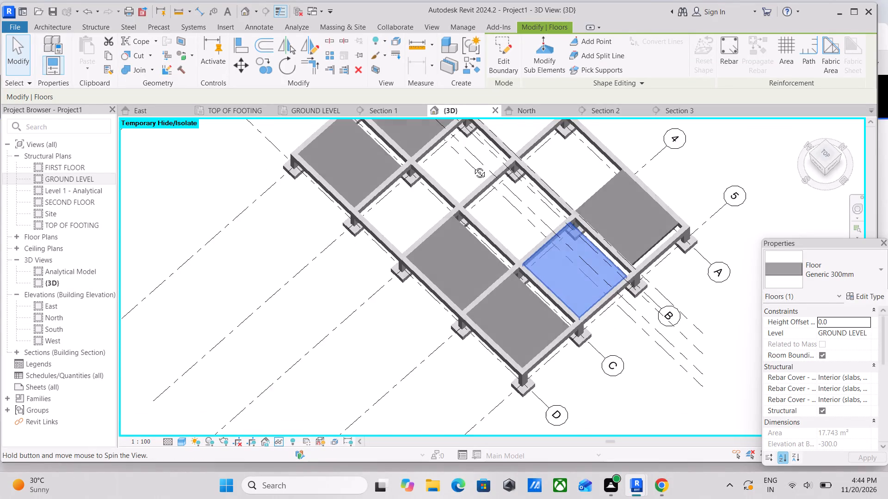
shift+middle_drag(473, 166, 473, 164)
shift+scroll(473, 165, down, 1)
shift+middle_drag(514, 287, 491, 181)
shift+middle_drag(555, 314, 519, 195)
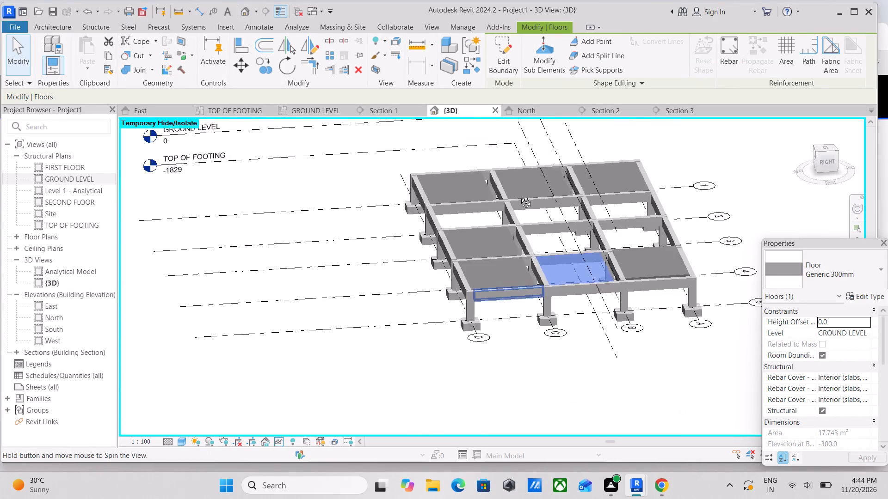
shift+middle_drag(519, 195, 518, 176)
shift+middle_drag(558, 300, 584, 312)
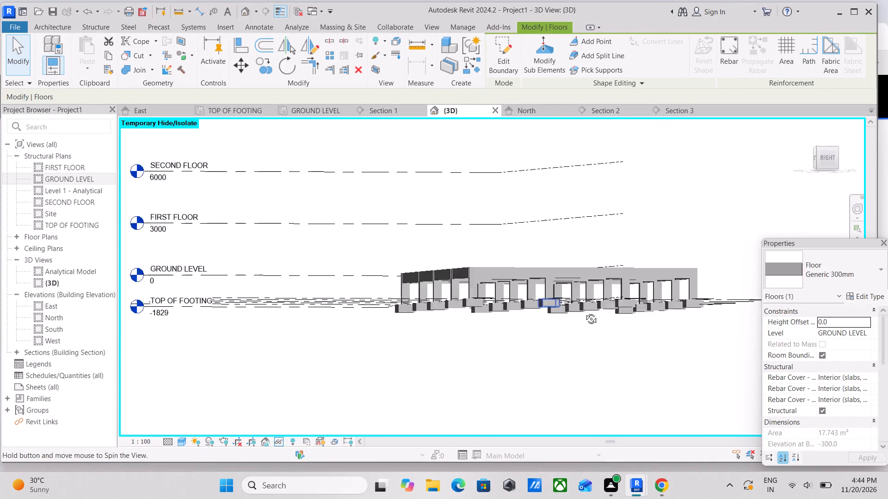
shift+middle_drag(584, 312, 600, 347)
shift+middle_drag(513, 242, 583, 354)
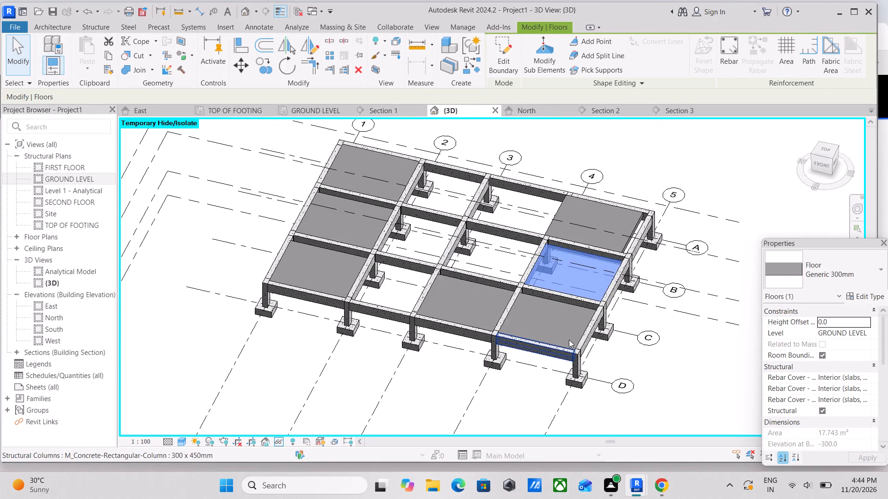
shift+middle_drag(500, 268, 525, 307)
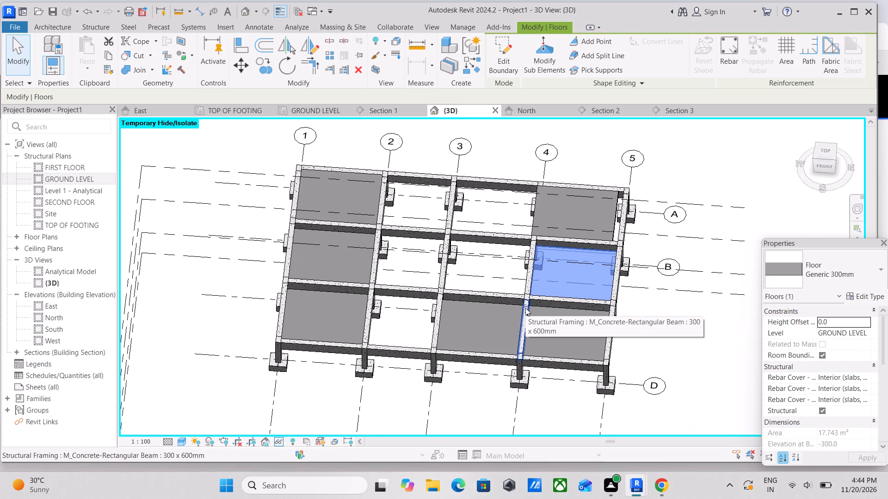
shift+middle_drag(505, 297, 526, 351)
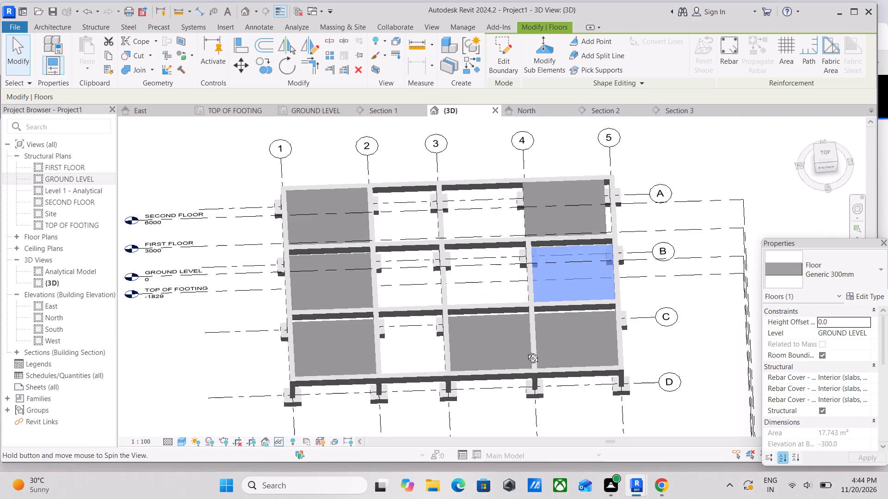
shift+middle_drag(526, 351, 522, 370)
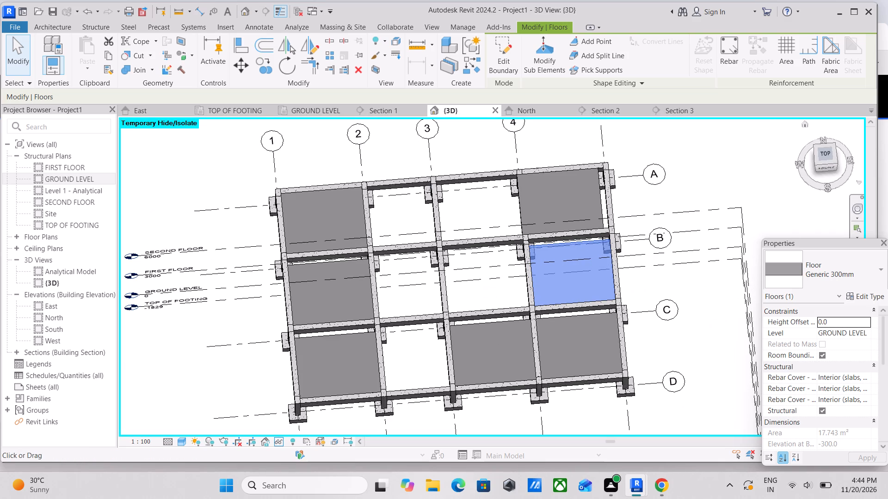
In the top view, open the boundary of the floor slab in bay 4–5, B–C for editing.
click(830, 152)
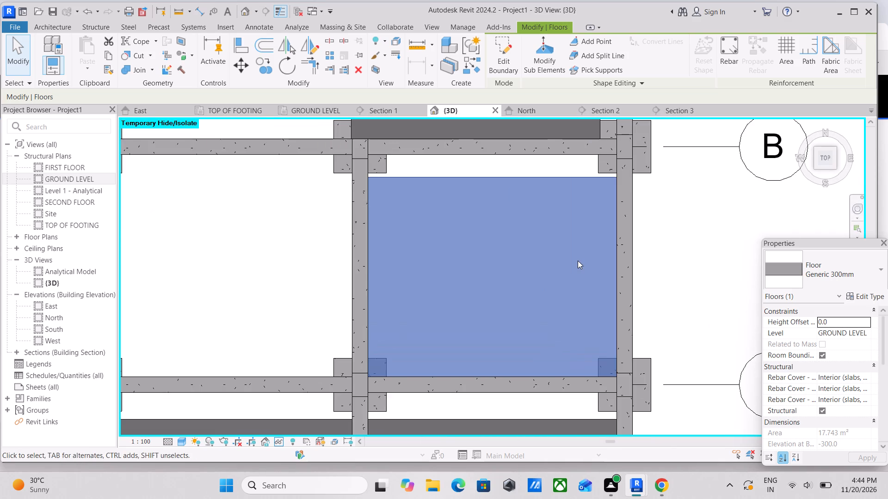
scroll(578, 261, down, 1)
middle_click(578, 260)
key(Escape)
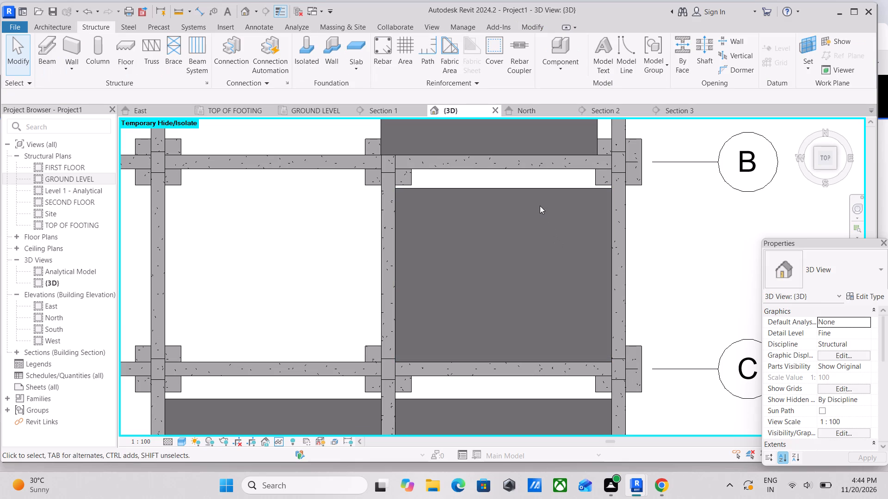
click(531, 189)
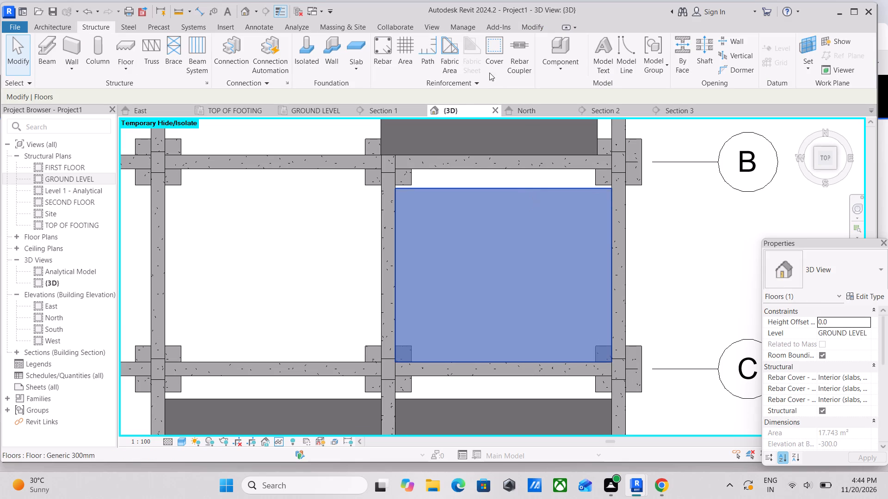
click(512, 50)
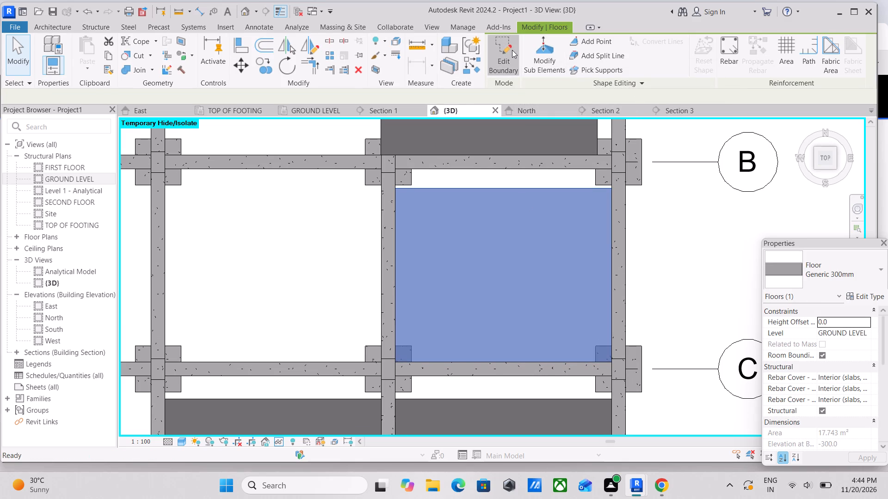
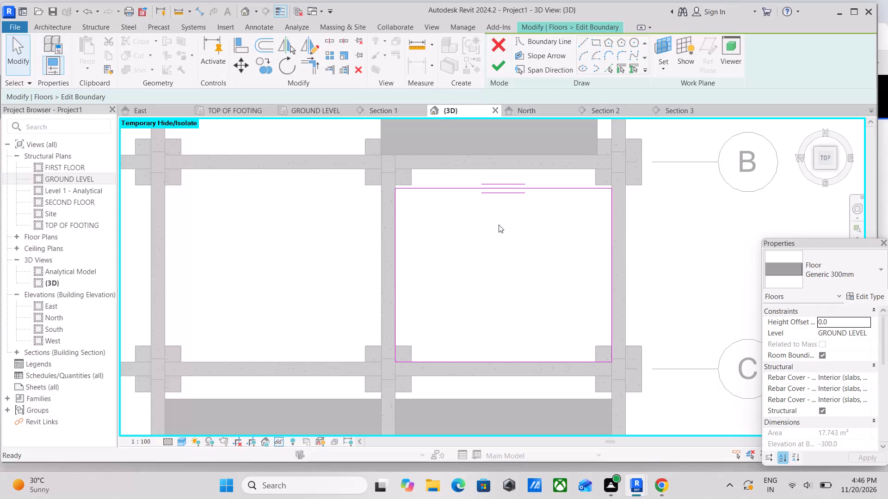
Move the slab boundary line nearest grid B onto the near face of the grid B beam, 150 mm from its centreline, and finish the boundary edit.
scroll(500, 225, down, 6)
middle_drag(510, 155, 515, 182)
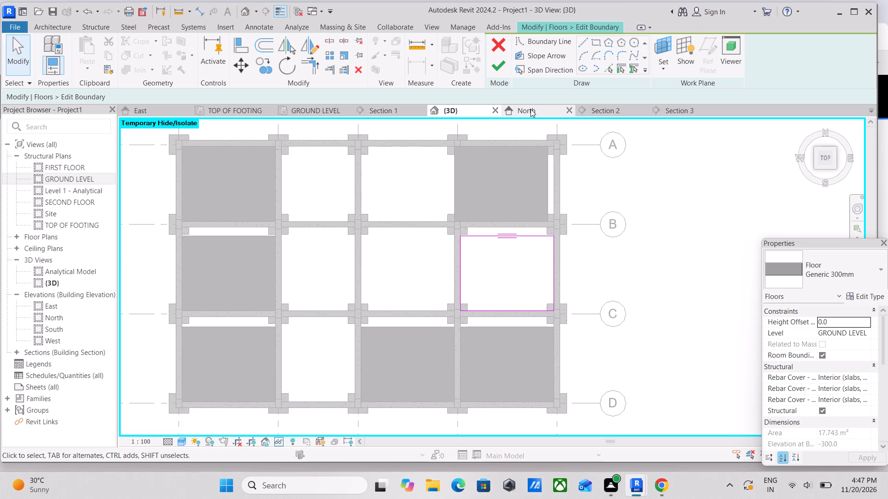
scroll(557, 109, up, 2)
scroll(523, 83, up, 5)
scroll(505, 258, up, 2)
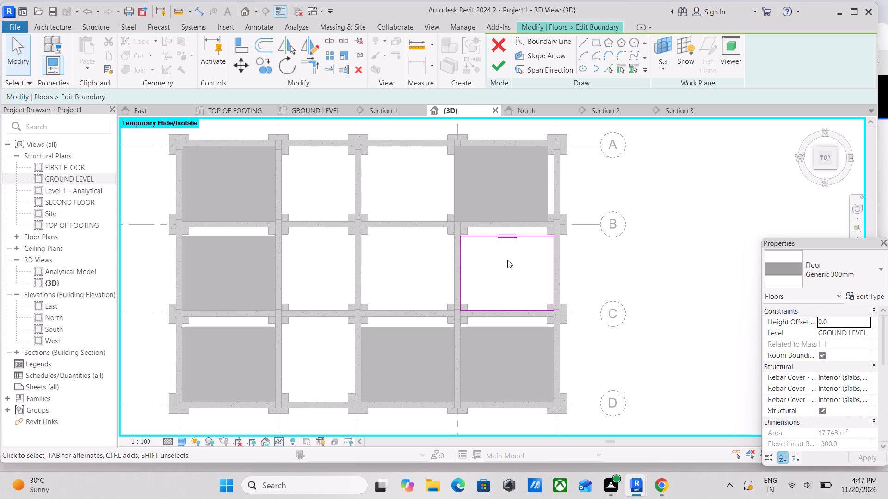
scroll(507, 260, up, 5)
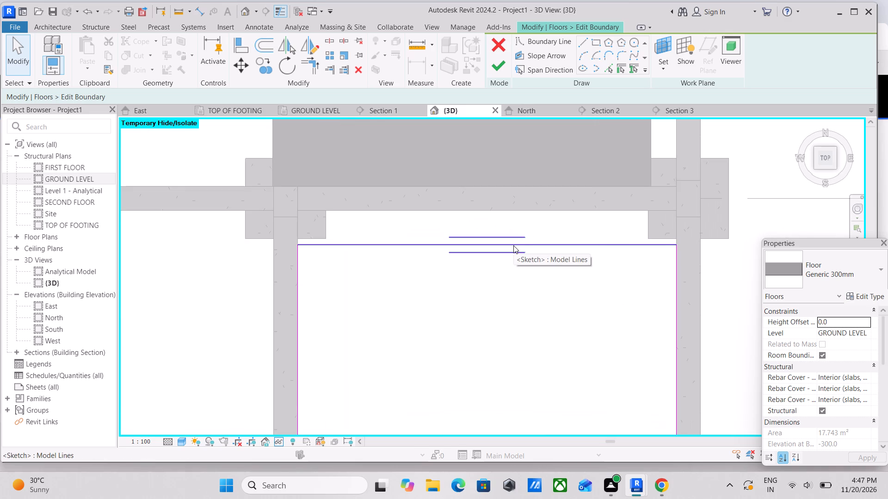
click(513, 245)
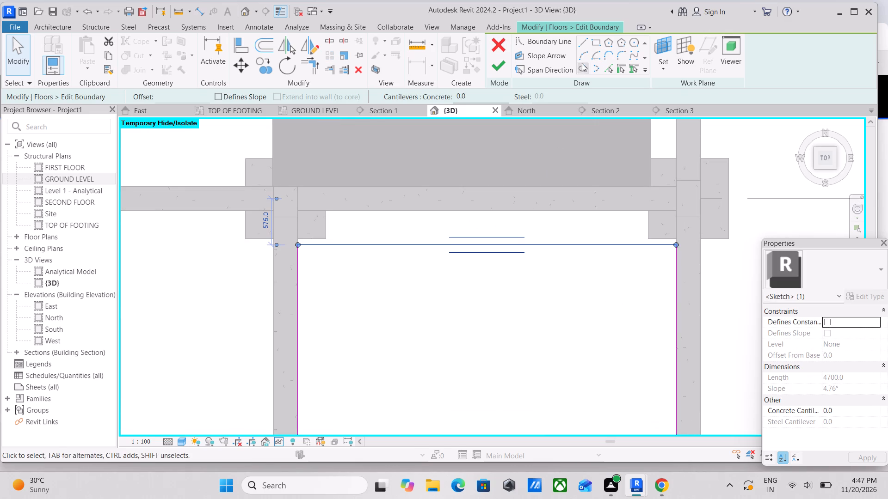
click(239, 68)
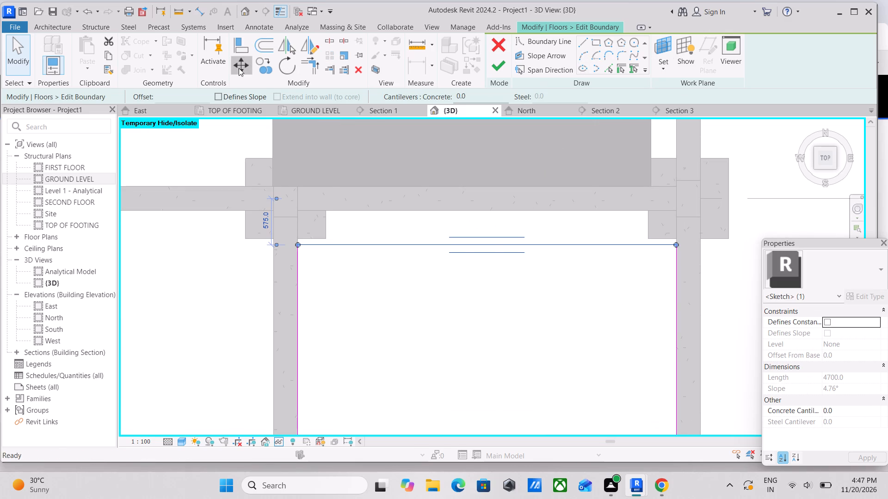
click(490, 242)
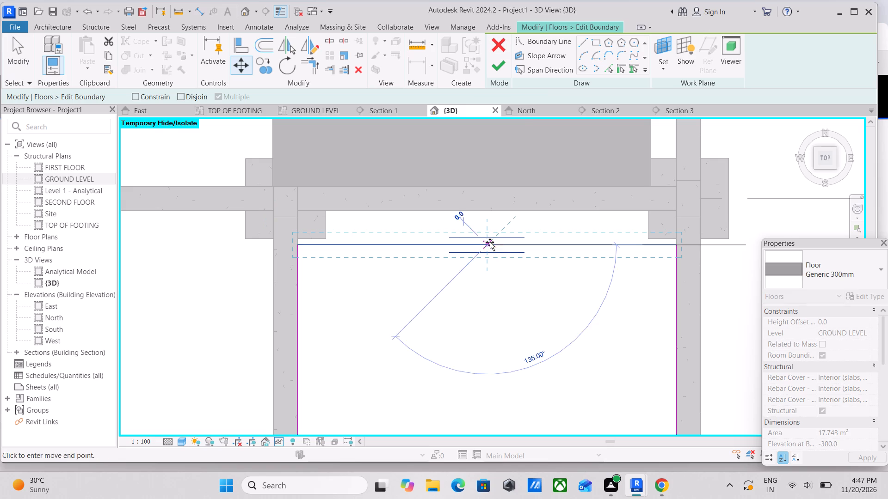
click(485, 211)
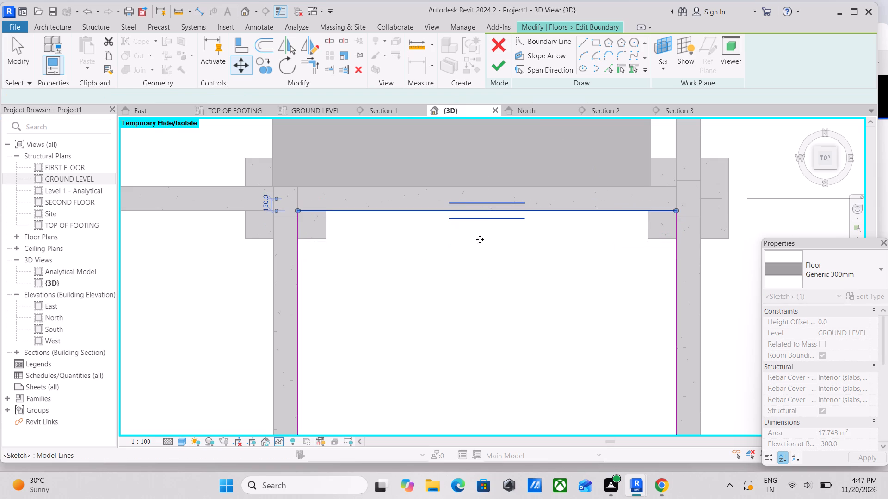
scroll(480, 239, down, 2)
middle_drag(480, 239, 471, 256)
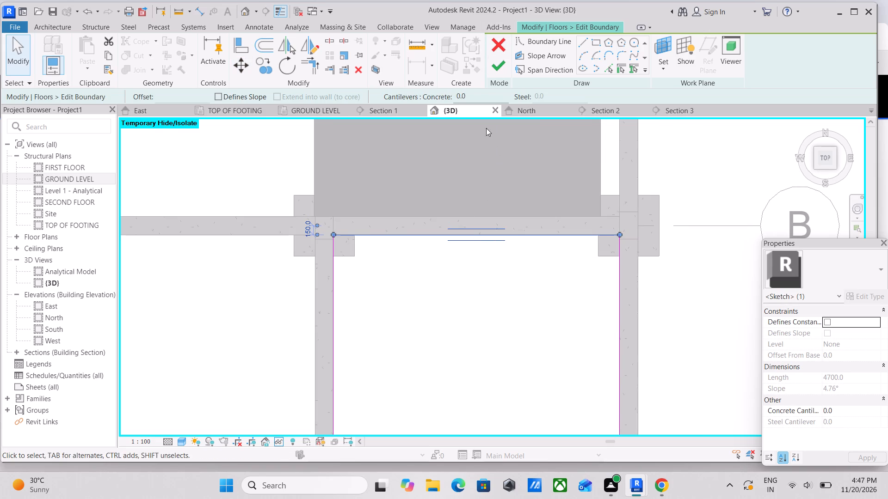
scroll(442, 270, down, 7)
click(495, 65)
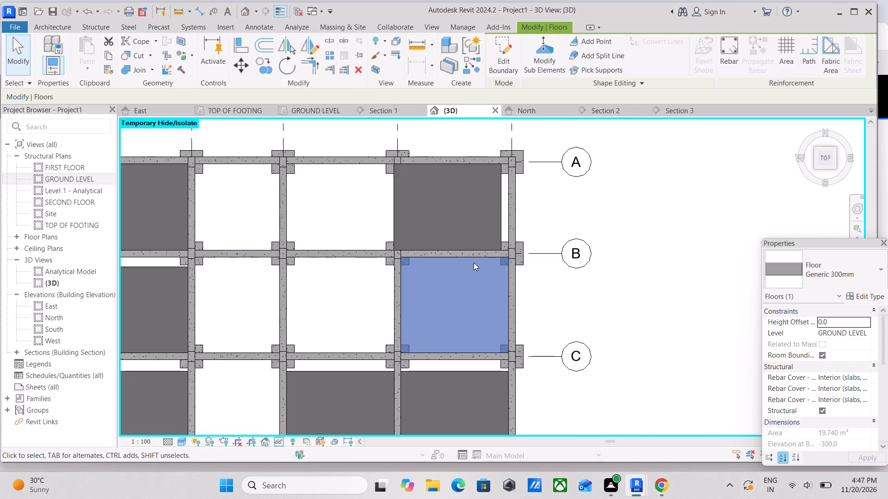
Select the floor slab in bay 4–5, A–B.
scroll(474, 263, up, 2)
middle_drag(433, 262, 484, 292)
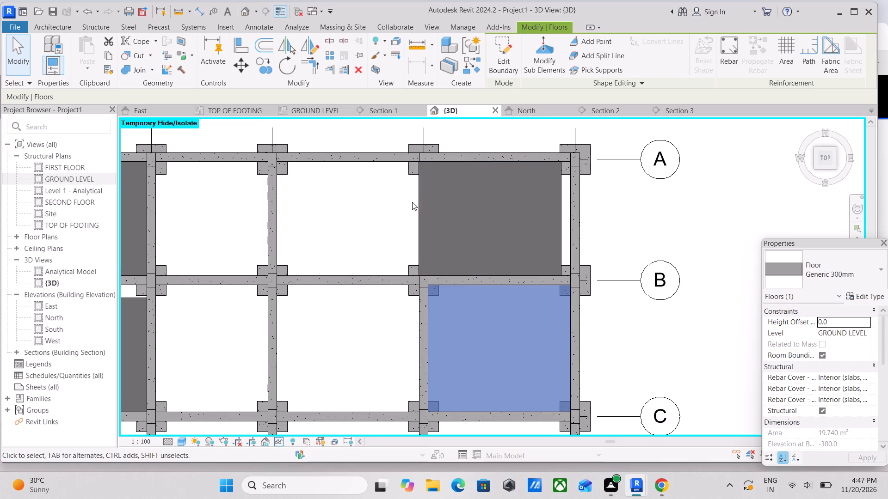
click(420, 207)
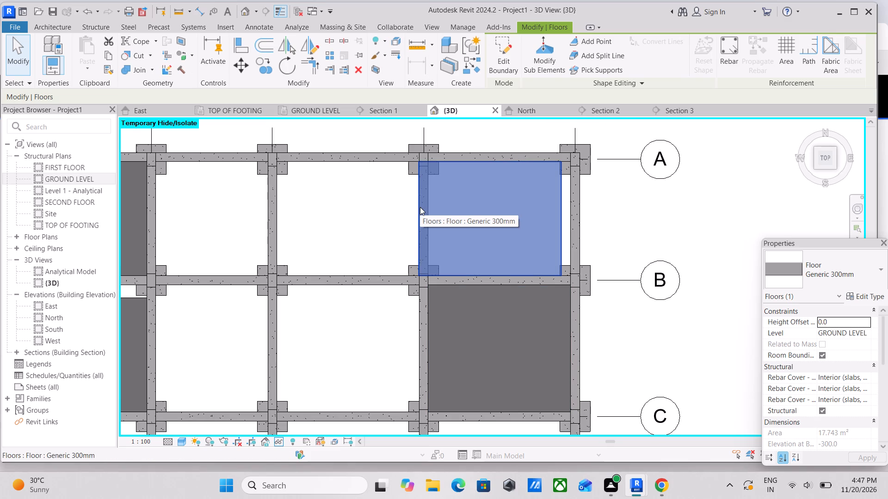
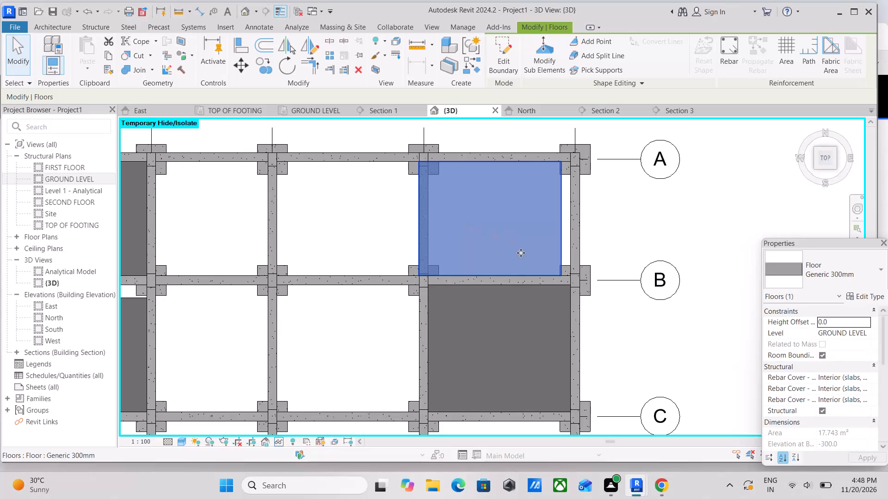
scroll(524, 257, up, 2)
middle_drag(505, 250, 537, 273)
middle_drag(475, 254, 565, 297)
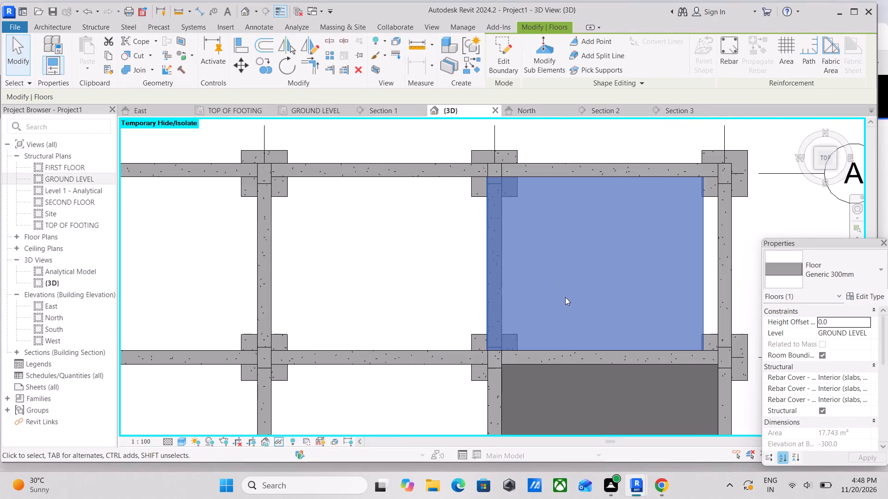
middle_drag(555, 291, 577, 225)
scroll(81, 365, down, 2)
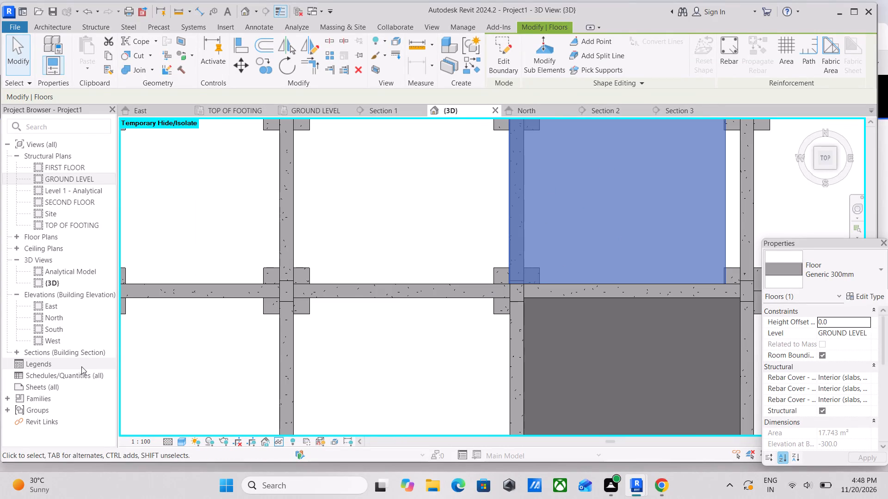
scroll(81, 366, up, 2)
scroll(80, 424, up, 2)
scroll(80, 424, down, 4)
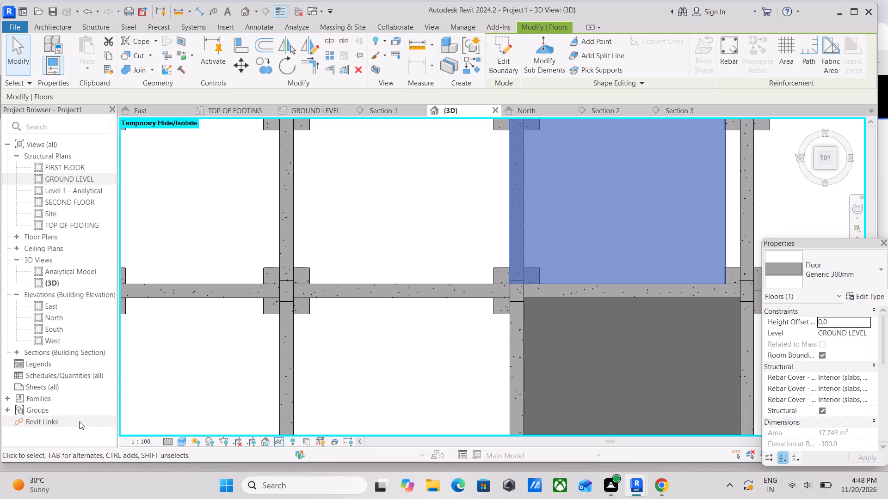
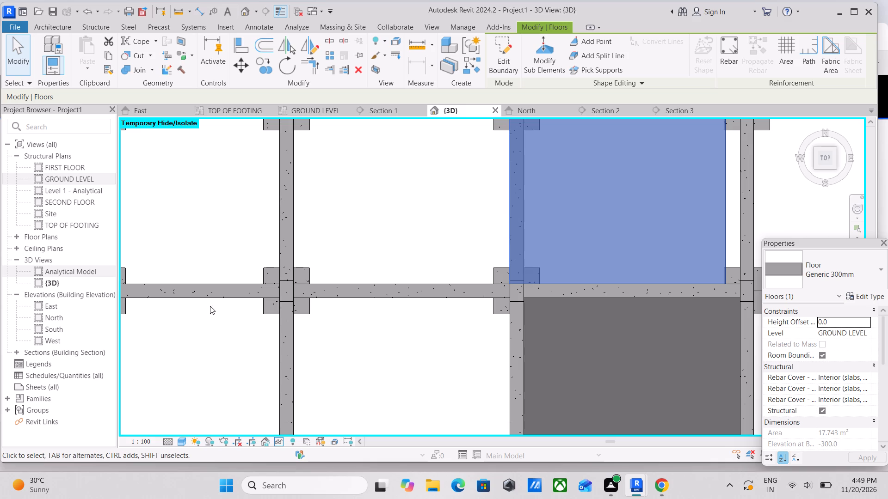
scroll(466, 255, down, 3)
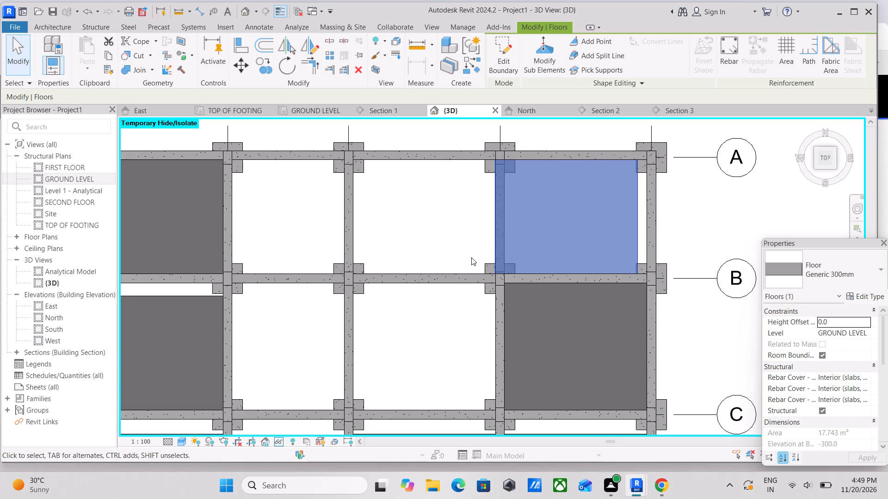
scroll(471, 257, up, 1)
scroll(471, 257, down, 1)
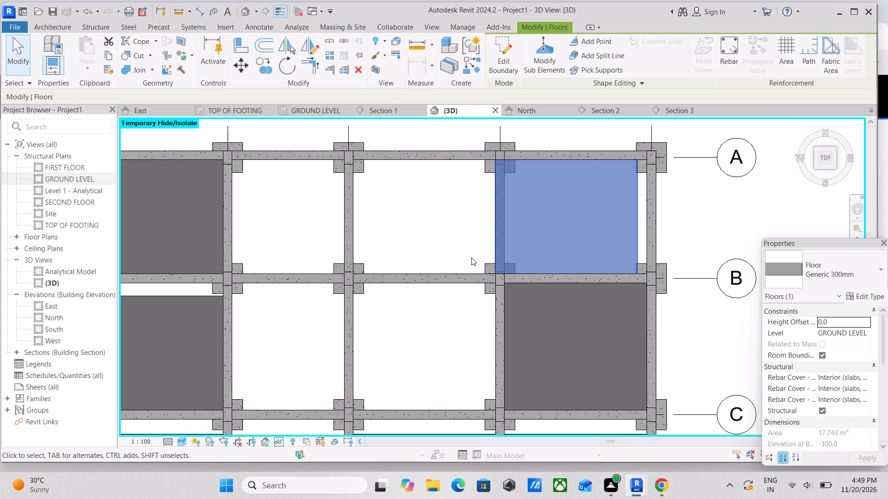
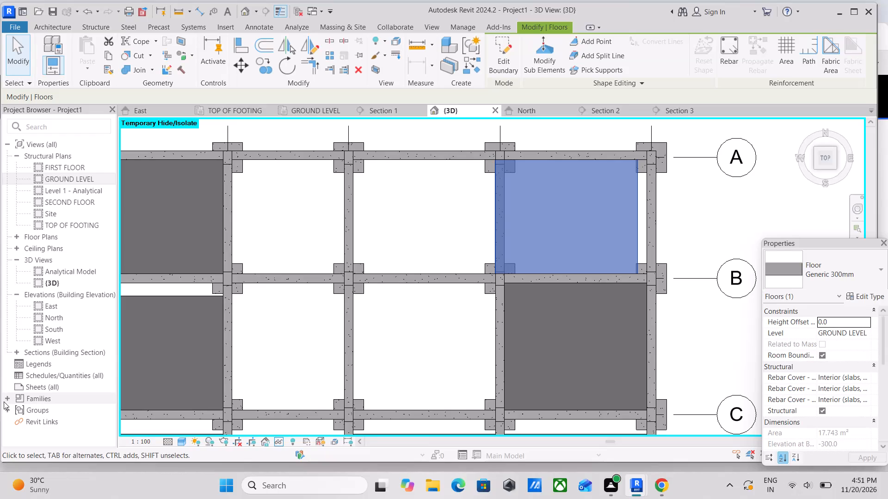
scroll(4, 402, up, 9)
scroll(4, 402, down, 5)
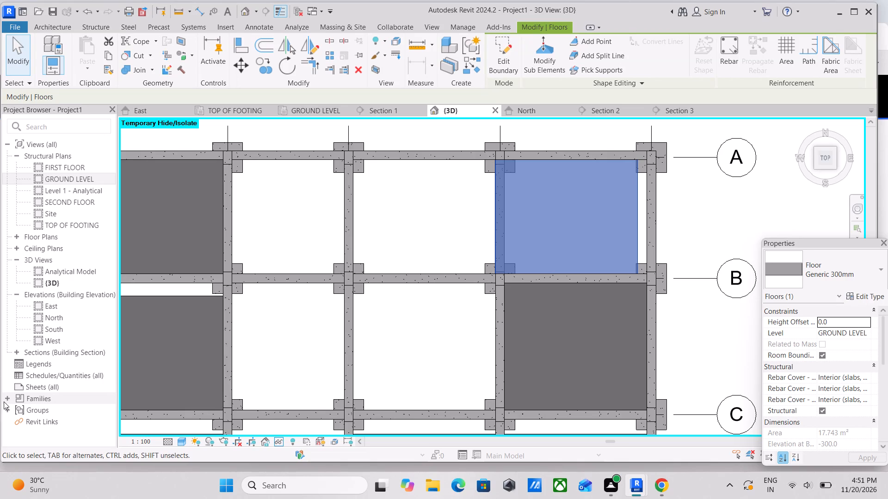
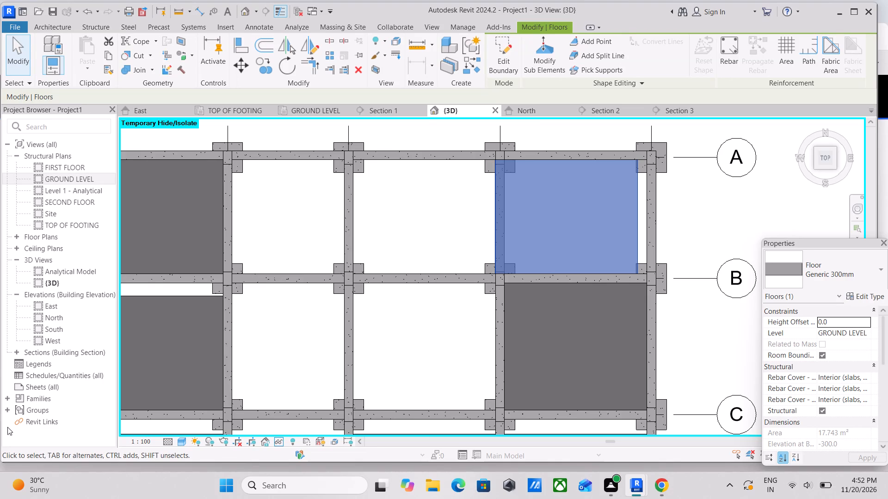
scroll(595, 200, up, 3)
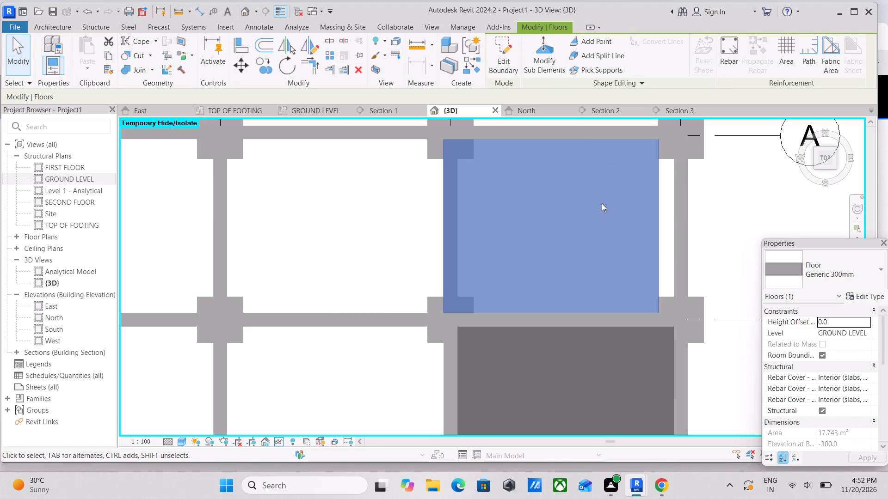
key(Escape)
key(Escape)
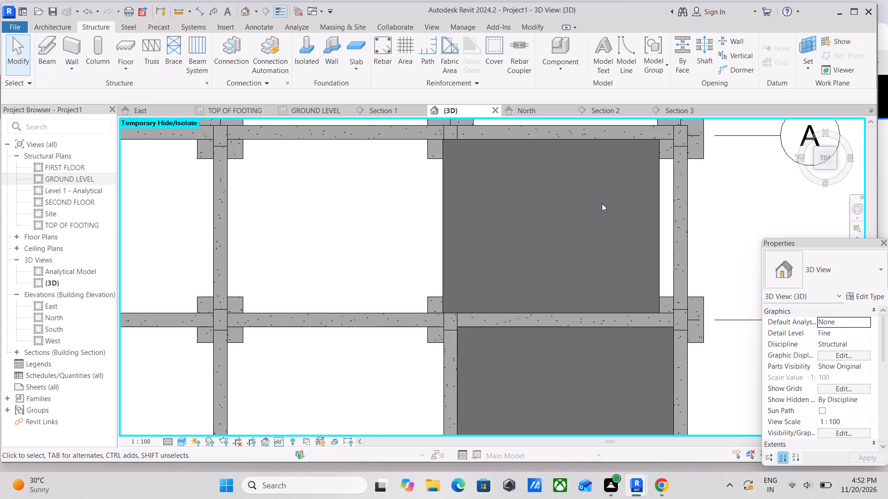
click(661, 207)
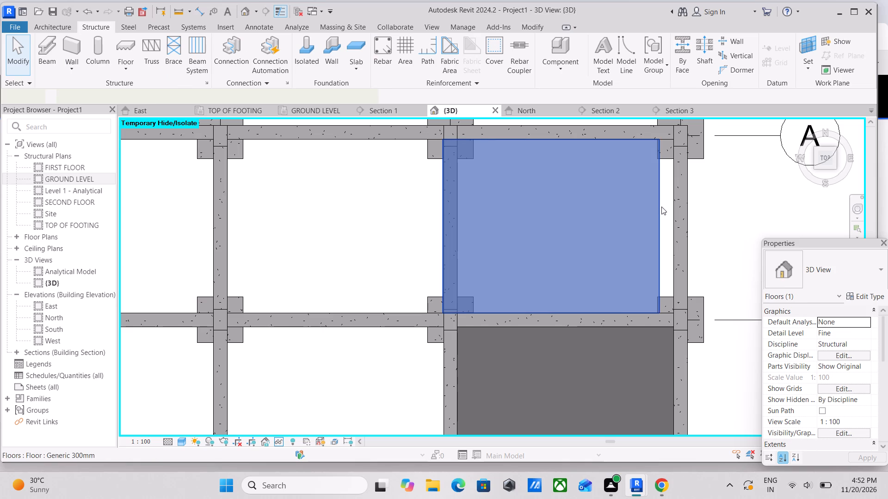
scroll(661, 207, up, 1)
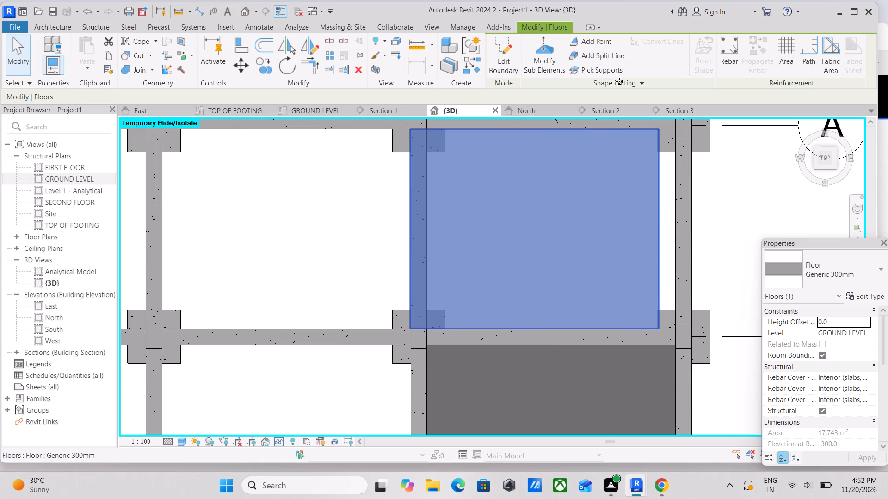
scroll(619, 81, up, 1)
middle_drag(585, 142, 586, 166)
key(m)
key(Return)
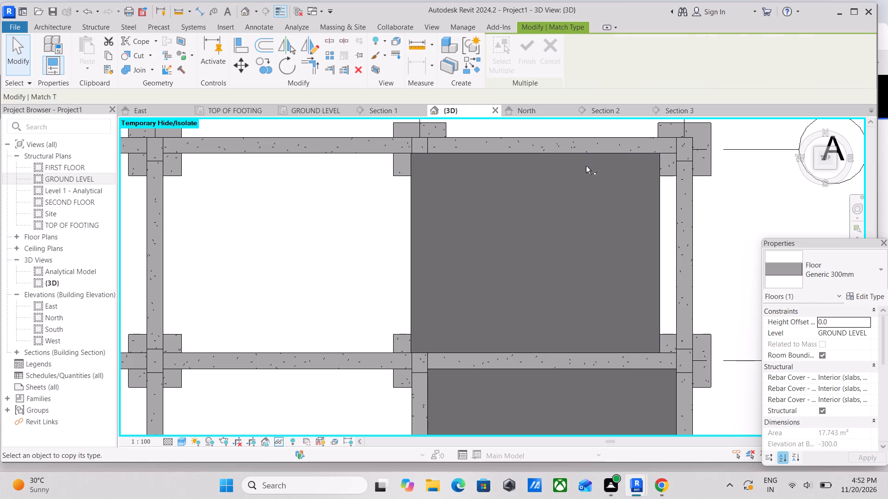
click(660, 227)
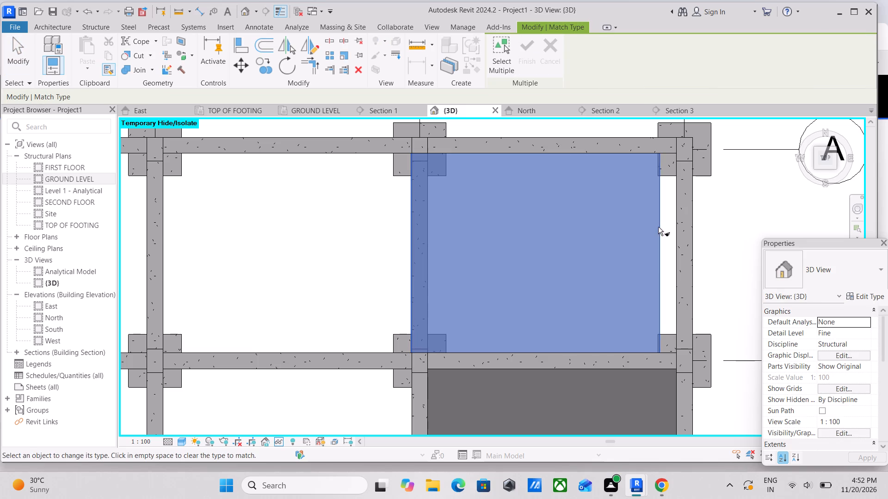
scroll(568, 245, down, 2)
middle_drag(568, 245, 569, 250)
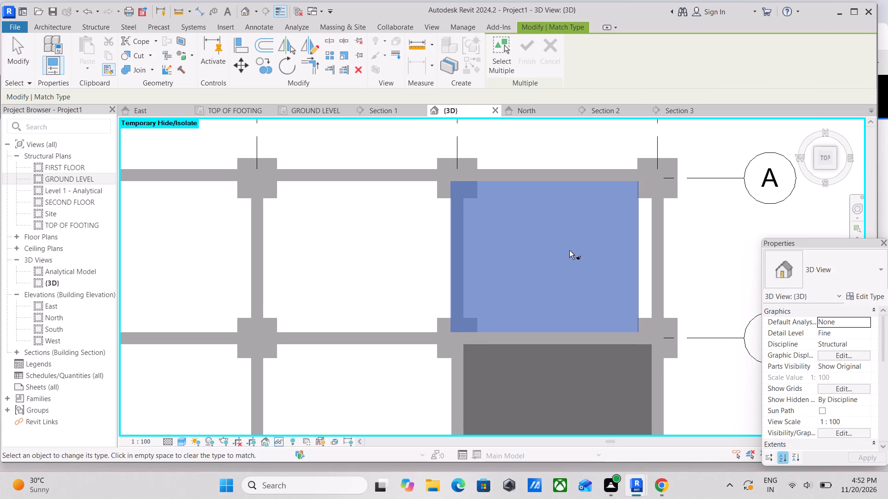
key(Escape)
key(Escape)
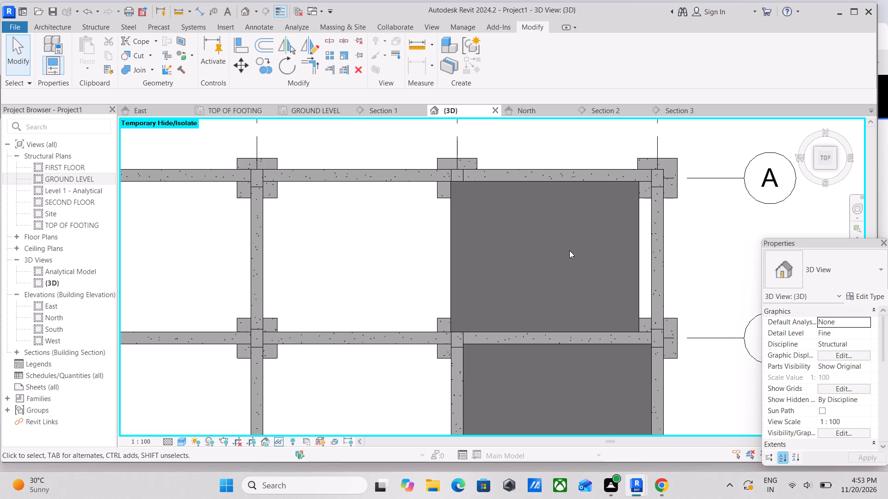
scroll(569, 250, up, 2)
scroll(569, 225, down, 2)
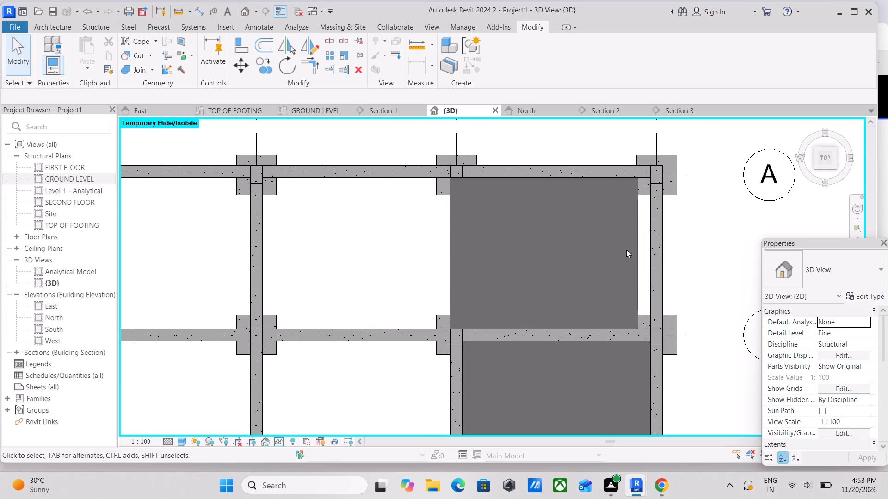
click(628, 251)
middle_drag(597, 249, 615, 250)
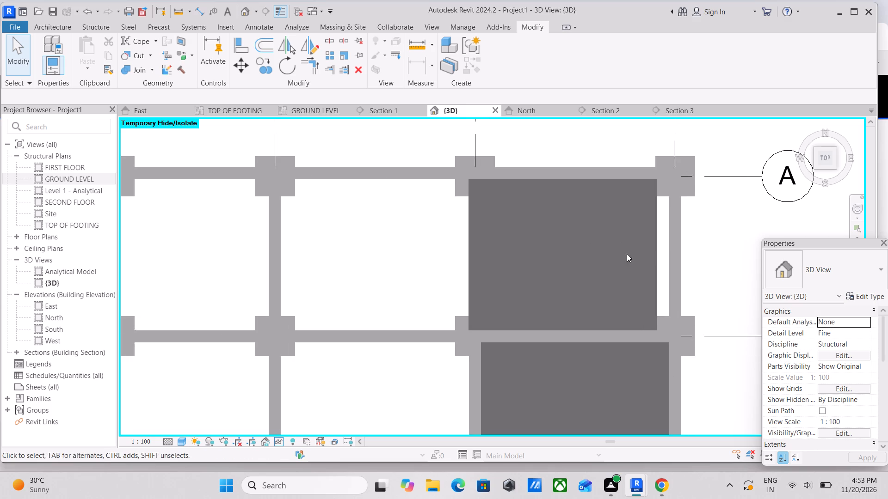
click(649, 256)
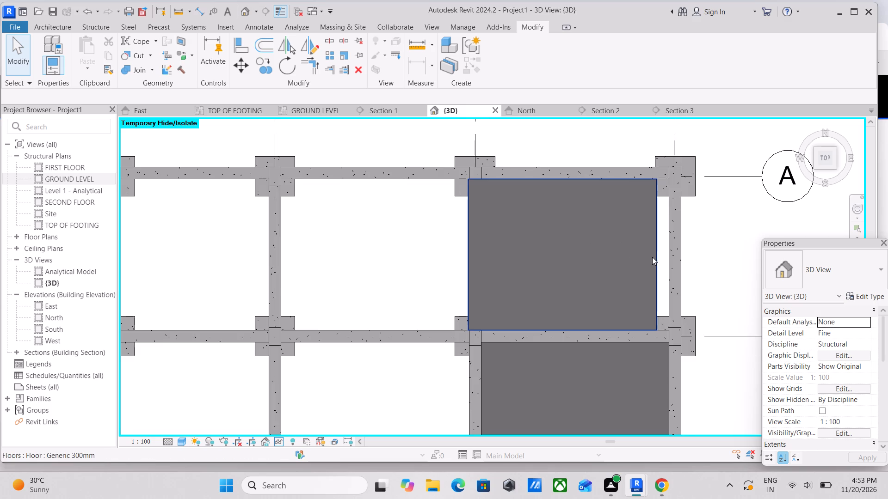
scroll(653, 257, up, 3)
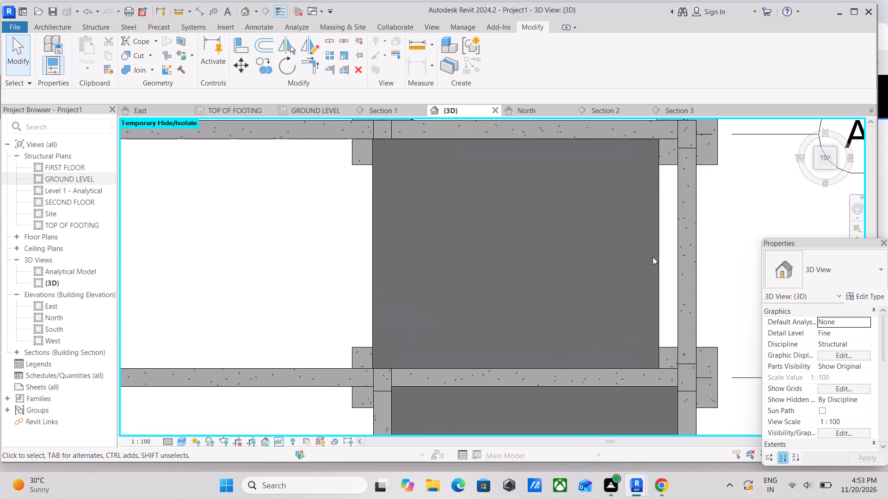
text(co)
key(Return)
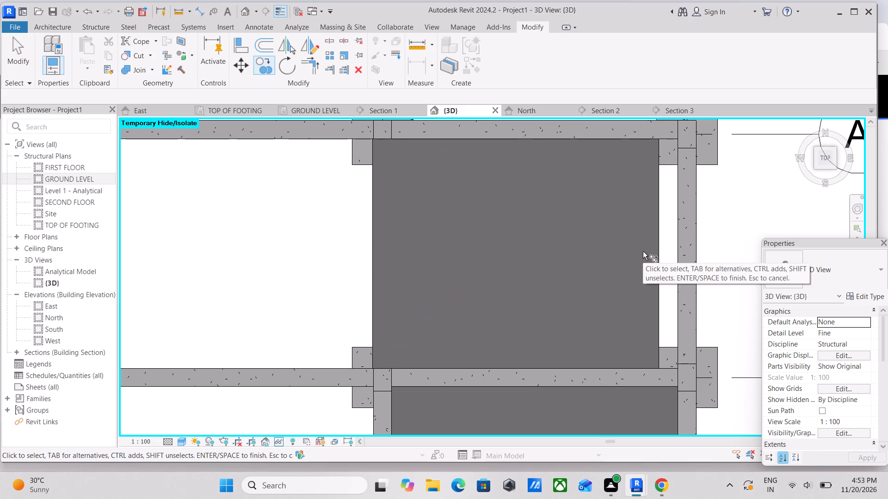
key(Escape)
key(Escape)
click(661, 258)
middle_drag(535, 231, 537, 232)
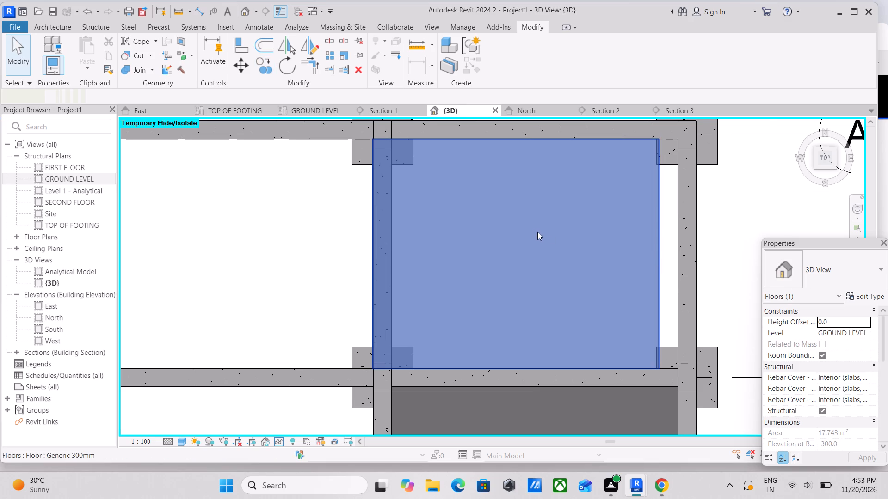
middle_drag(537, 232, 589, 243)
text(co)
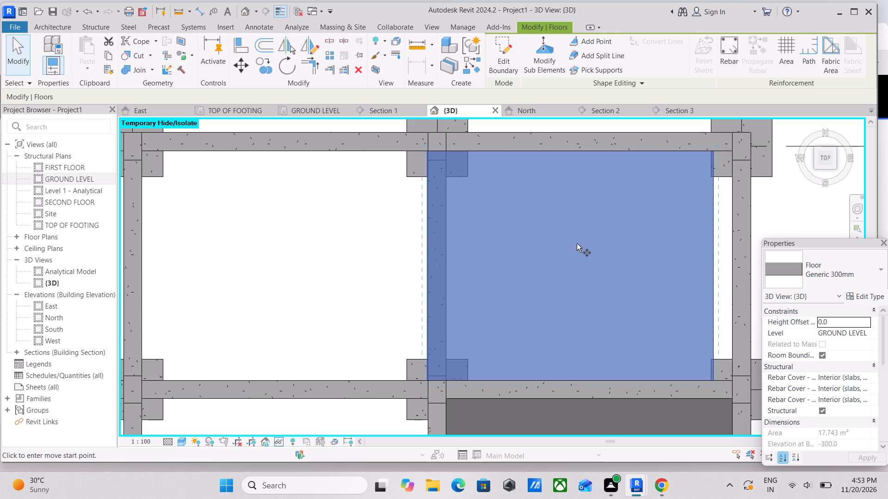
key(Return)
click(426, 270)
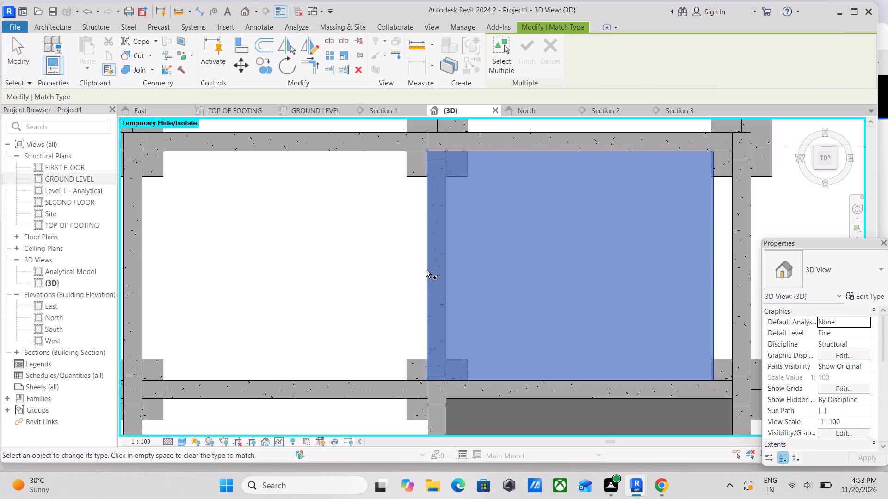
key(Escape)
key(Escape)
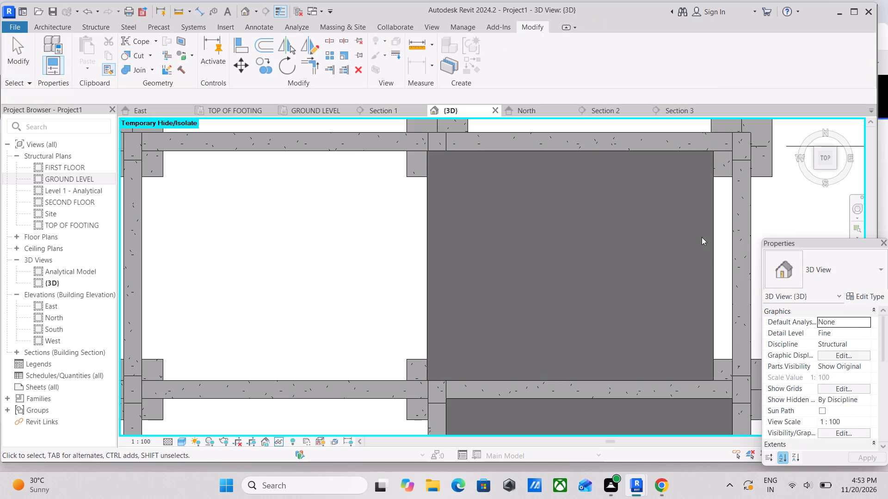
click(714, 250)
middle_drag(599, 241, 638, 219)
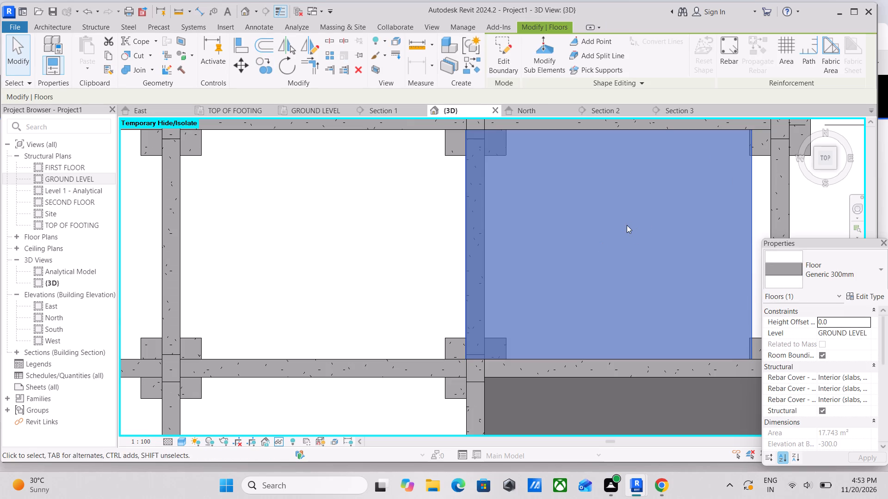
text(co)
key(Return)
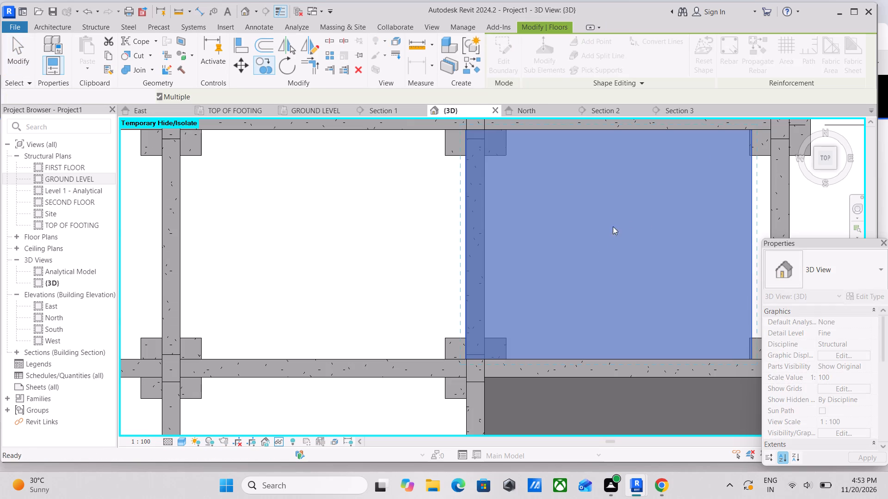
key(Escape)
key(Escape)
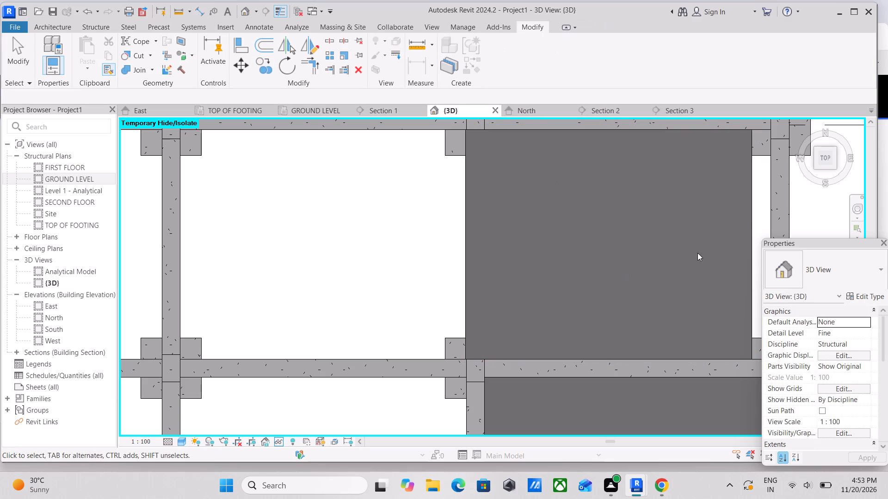
Copy the easternmost floor slab between grids A and B about 4690 mm west, placing its west edge on the adjoining bay's beam face.
click(755, 197)
scroll(725, 196, down, 1)
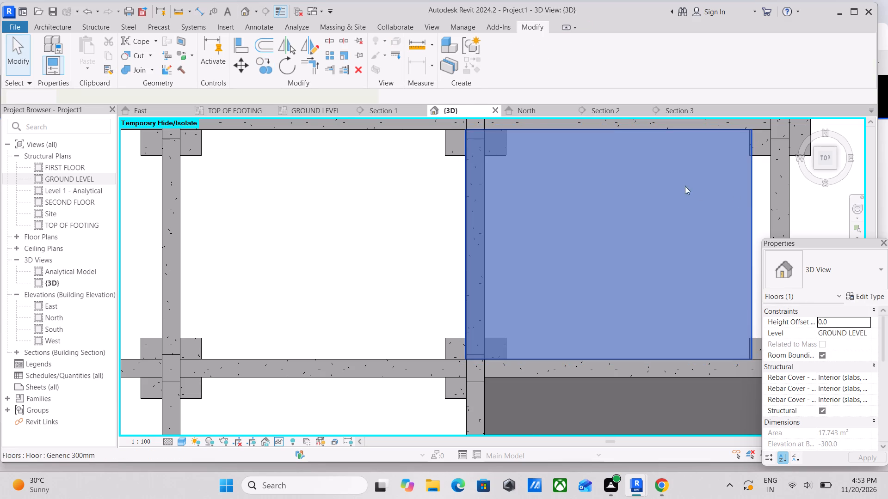
middle_drag(679, 182, 696, 185)
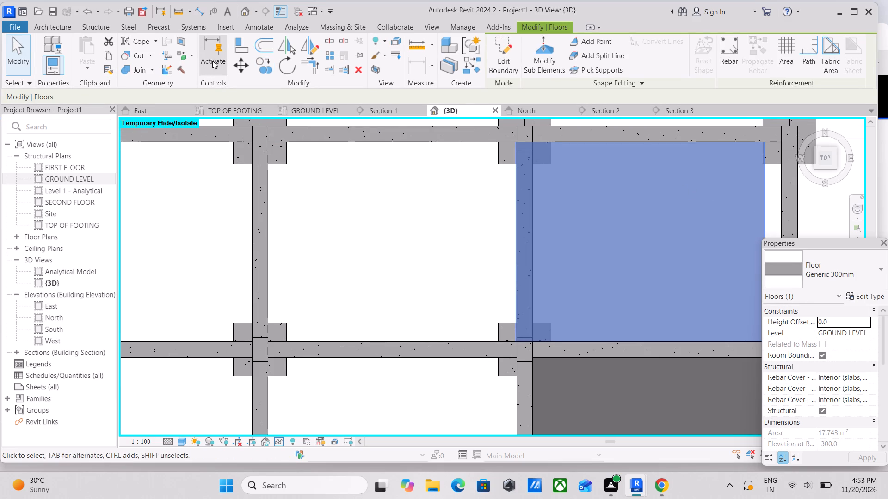
click(259, 60)
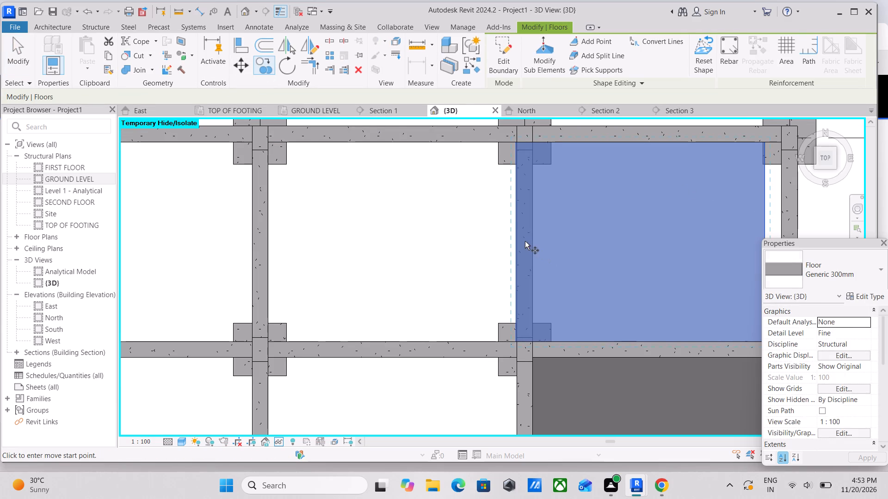
middle_drag(591, 235, 538, 240)
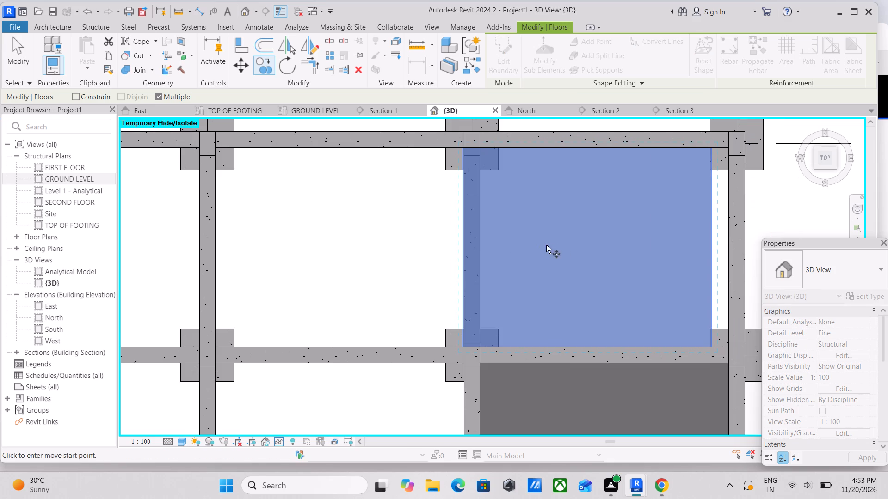
click(465, 250)
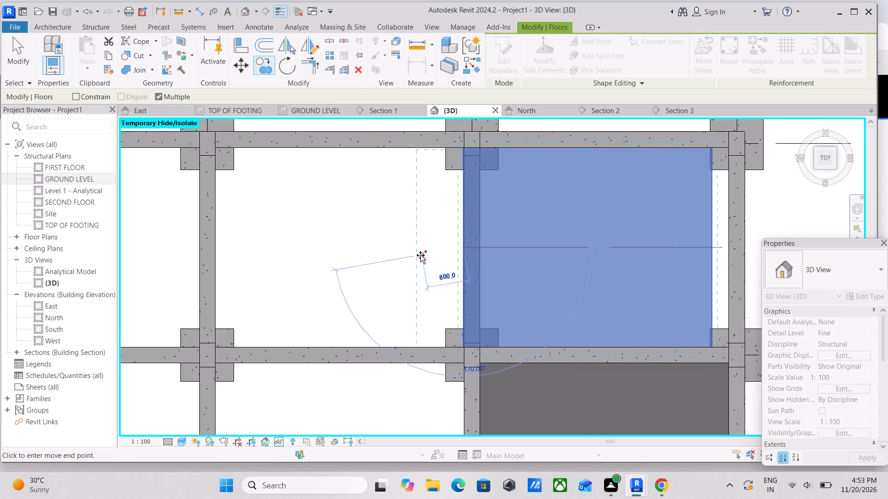
middle_drag(422, 256, 517, 264)
scroll(469, 260, up, 1)
scroll(299, 245, down, 4)
middle_drag(300, 245, 522, 224)
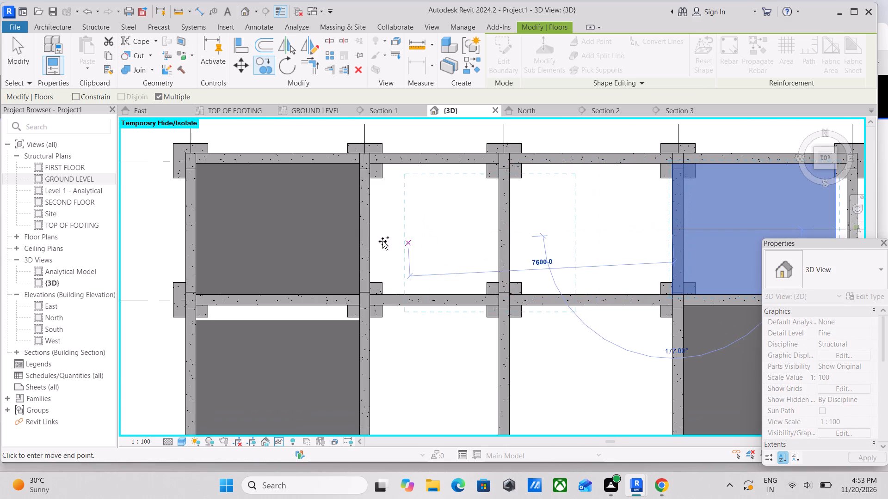
scroll(371, 235, up, 3)
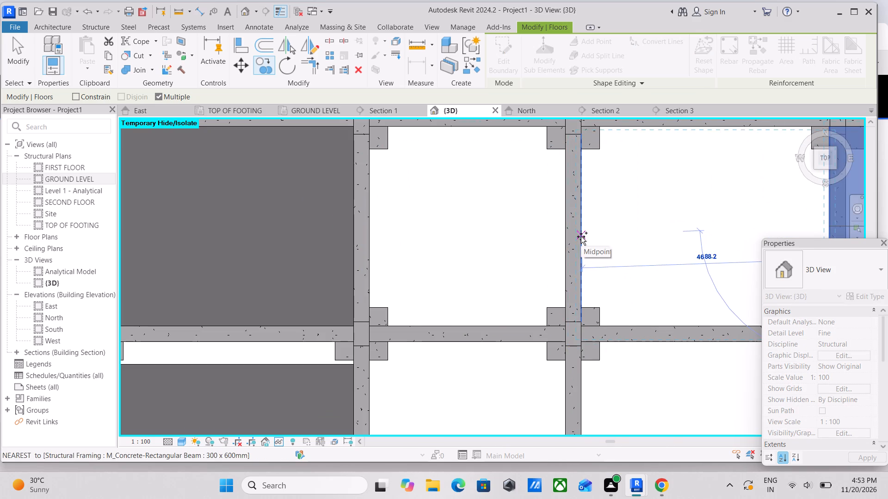
click(580, 240)
scroll(583, 239, down, 2)
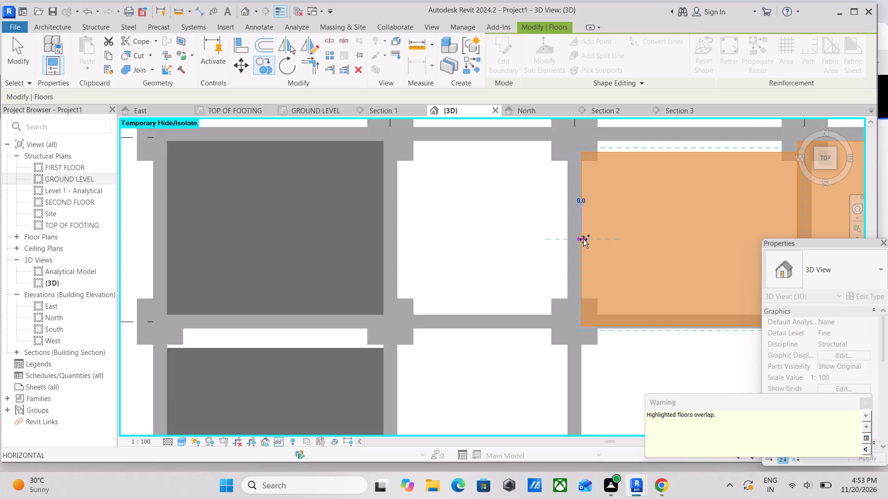
middle_drag(583, 239, 572, 238)
scroll(572, 238, down, 1)
middle_click(572, 238)
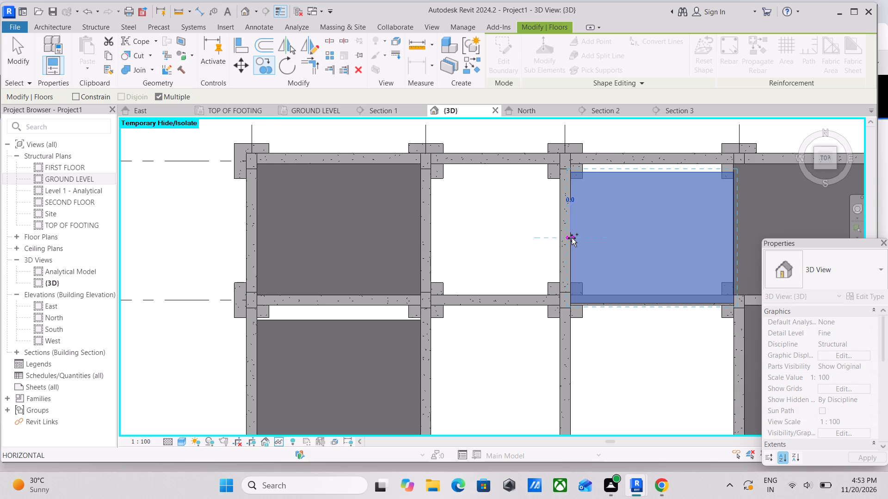
scroll(639, 251, up, 1)
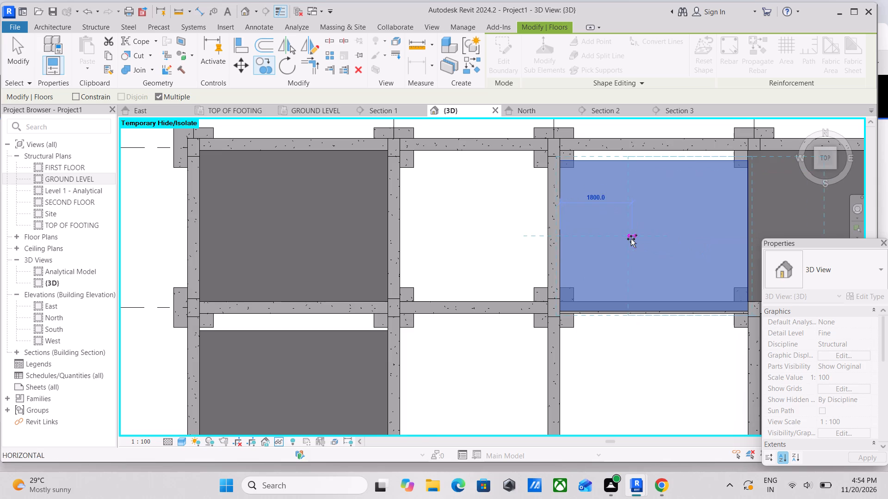
key(Escape)
scroll(628, 208, up, 2)
key(Escape)
Edit the copied slab's boundary, nudging its north line north to the inner face of the beam.
scroll(666, 191, down, 1)
middle_drag(666, 190, 559, 196)
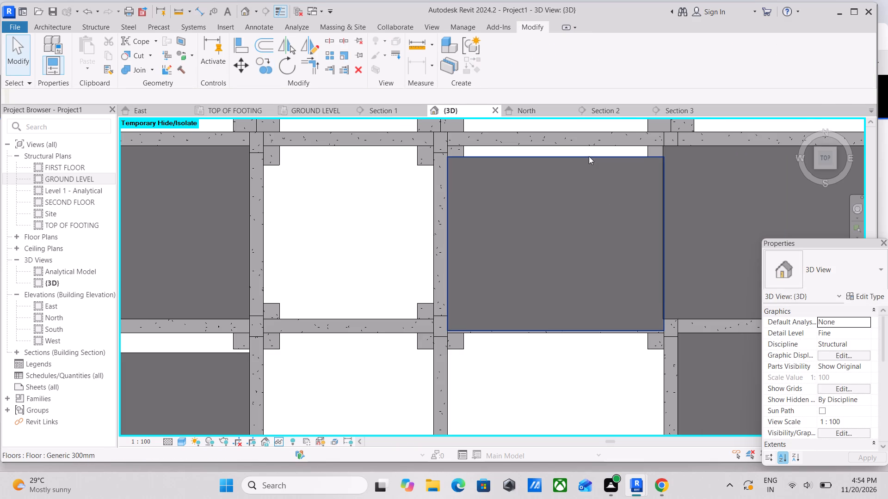
click(589, 156)
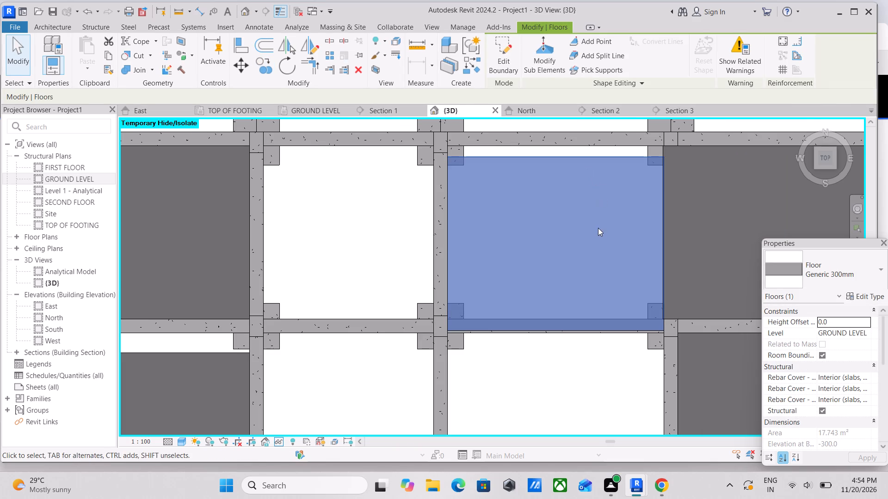
click(513, 69)
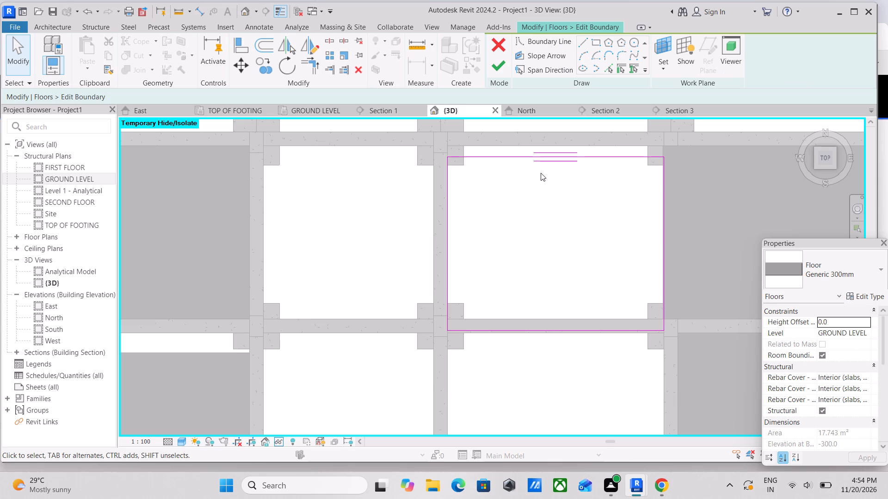
scroll(544, 174, up, 5)
middle_drag(565, 173, 552, 184)
click(573, 162)
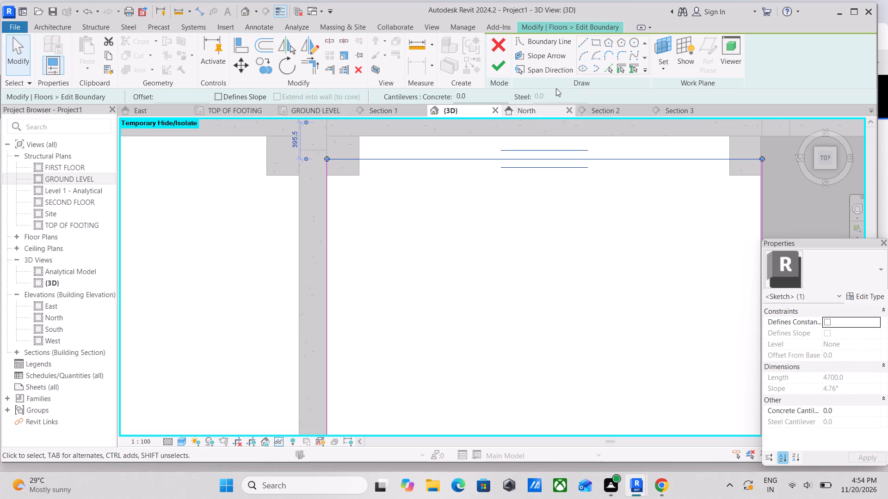
middle_drag(554, 176, 558, 217)
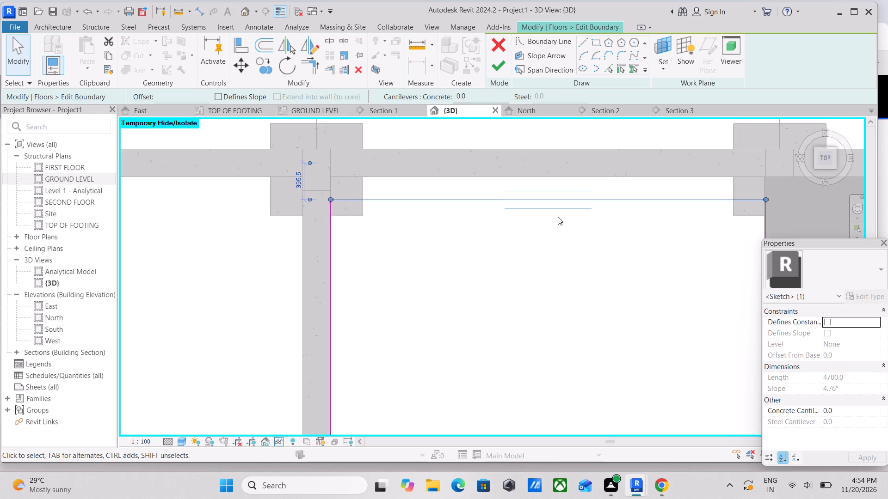
key(Up)
key(Up)
key(Up)
key(Up)
key(Up)
key(Up)
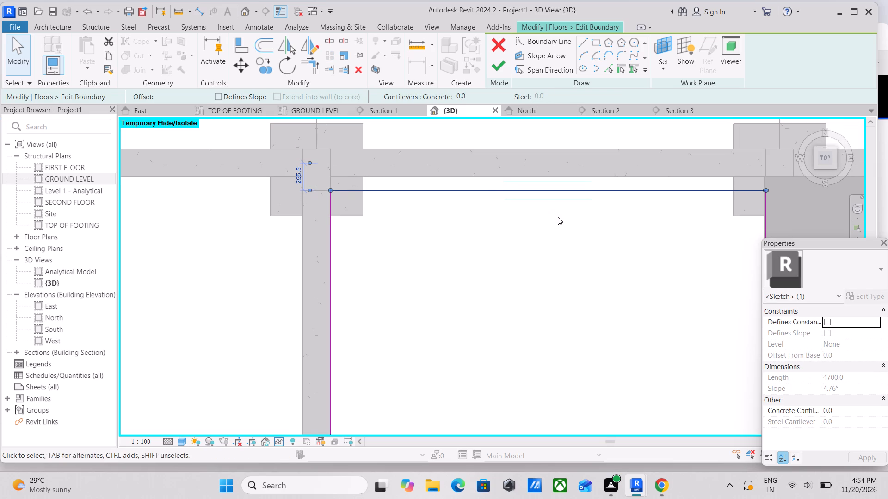
key(Up)
key(Up)
key(Up)
key(Up)
key(Up)
key(Up)
key(Up)
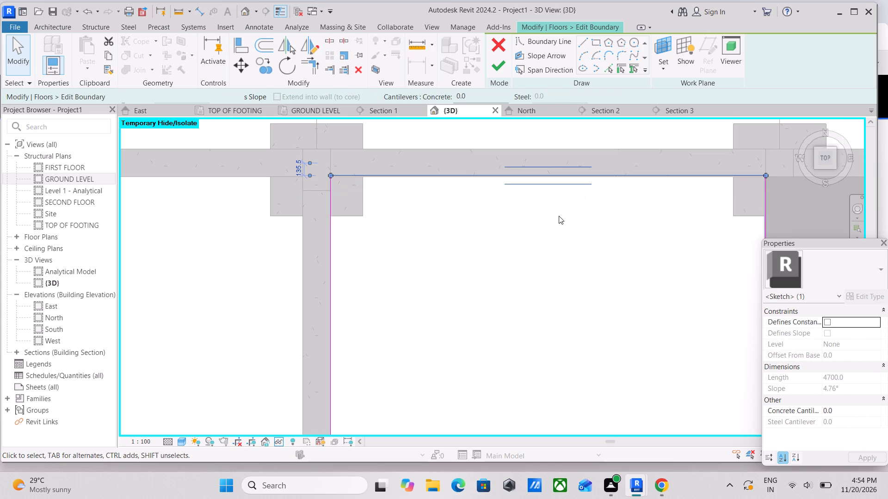
key(Down)
key(Down)
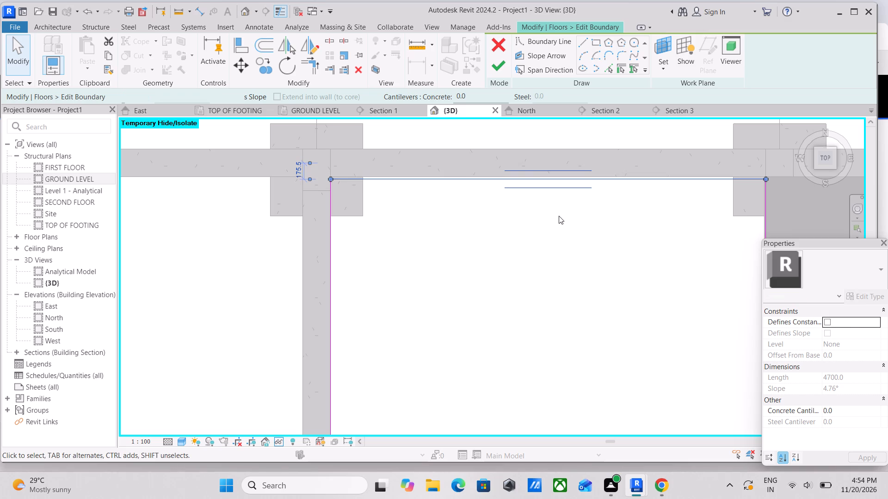
key(Up)
scroll(566, 183, up, 1)
key(Escape)
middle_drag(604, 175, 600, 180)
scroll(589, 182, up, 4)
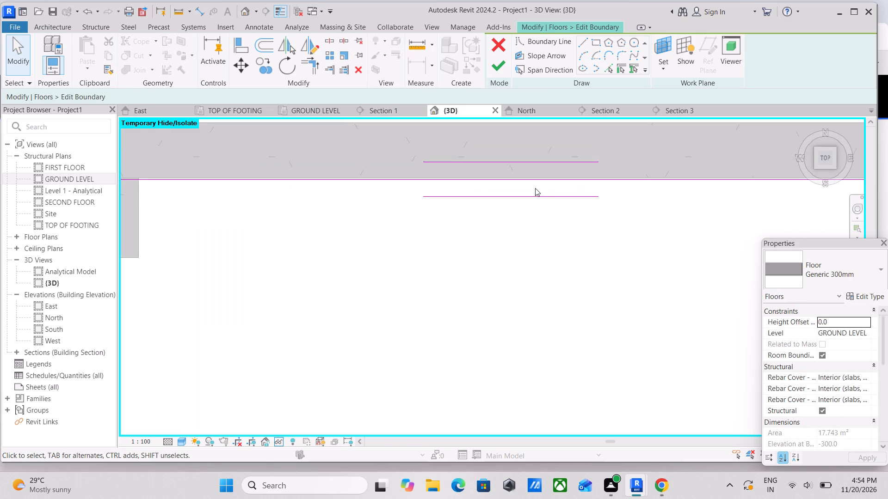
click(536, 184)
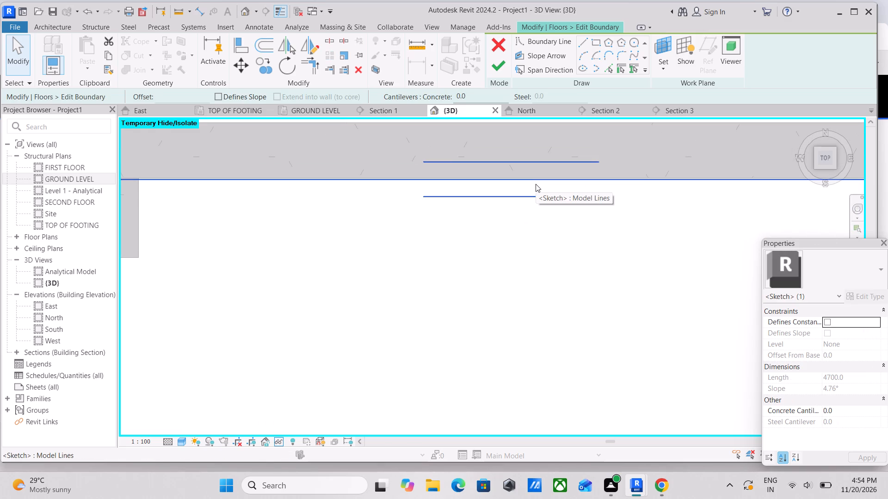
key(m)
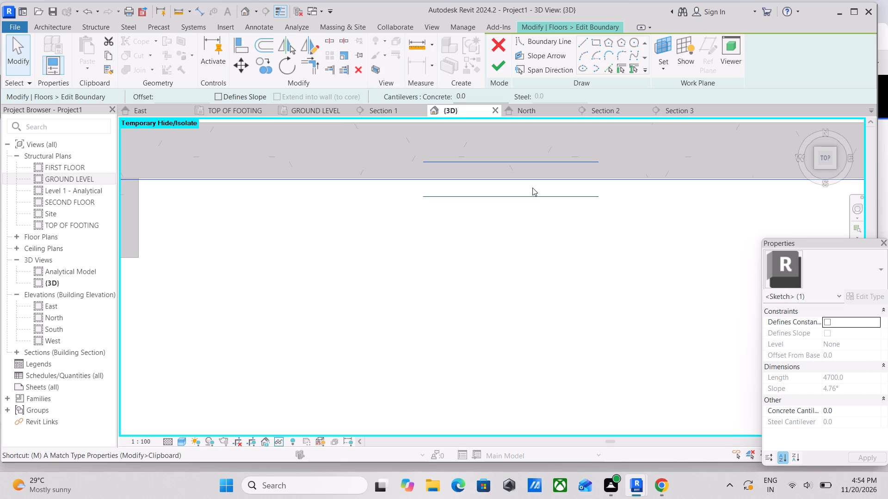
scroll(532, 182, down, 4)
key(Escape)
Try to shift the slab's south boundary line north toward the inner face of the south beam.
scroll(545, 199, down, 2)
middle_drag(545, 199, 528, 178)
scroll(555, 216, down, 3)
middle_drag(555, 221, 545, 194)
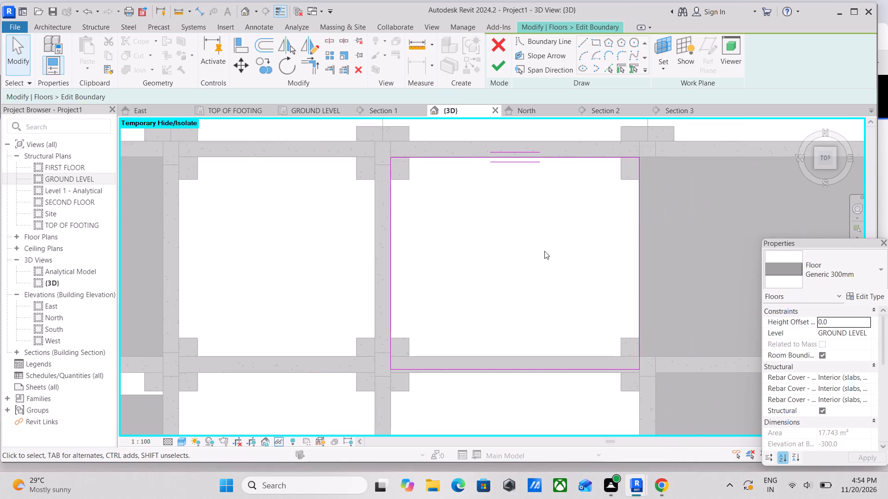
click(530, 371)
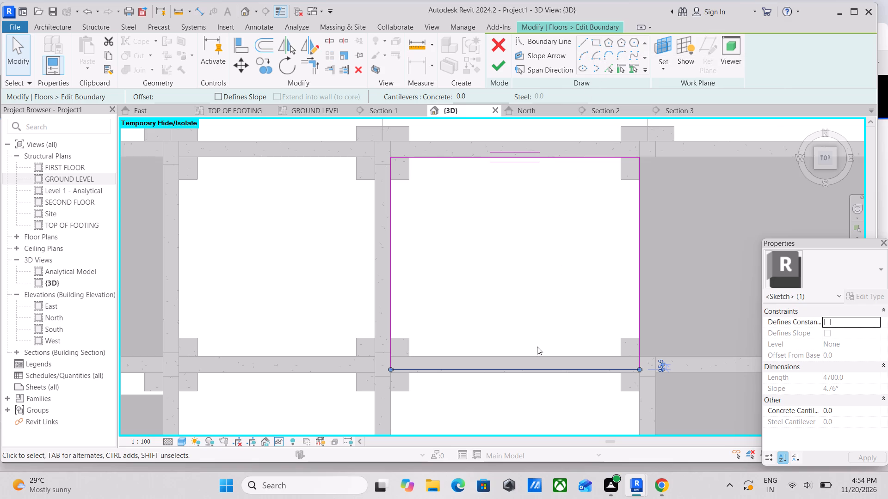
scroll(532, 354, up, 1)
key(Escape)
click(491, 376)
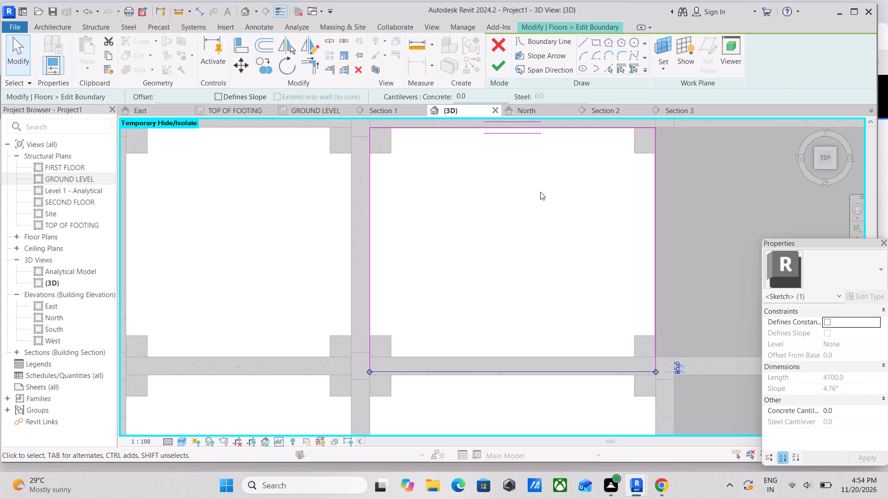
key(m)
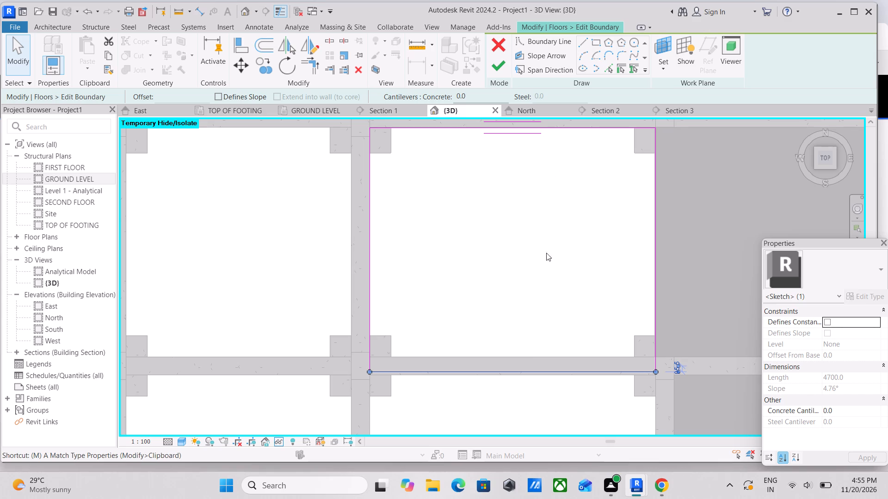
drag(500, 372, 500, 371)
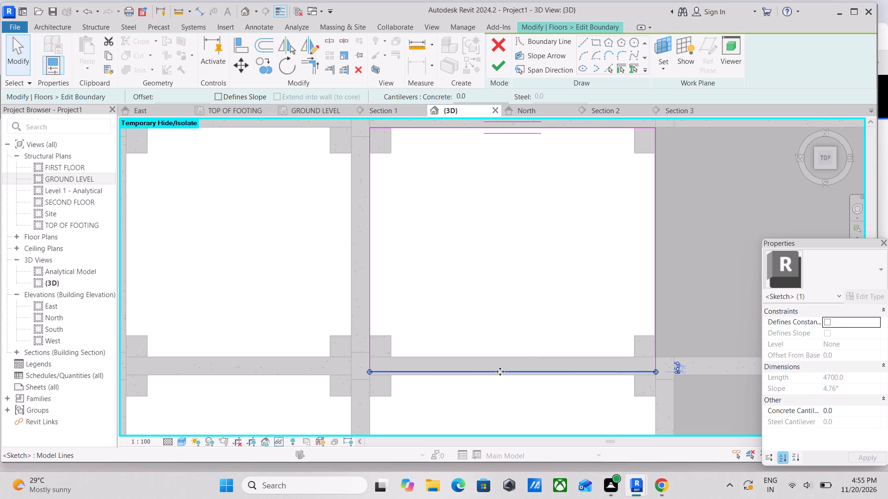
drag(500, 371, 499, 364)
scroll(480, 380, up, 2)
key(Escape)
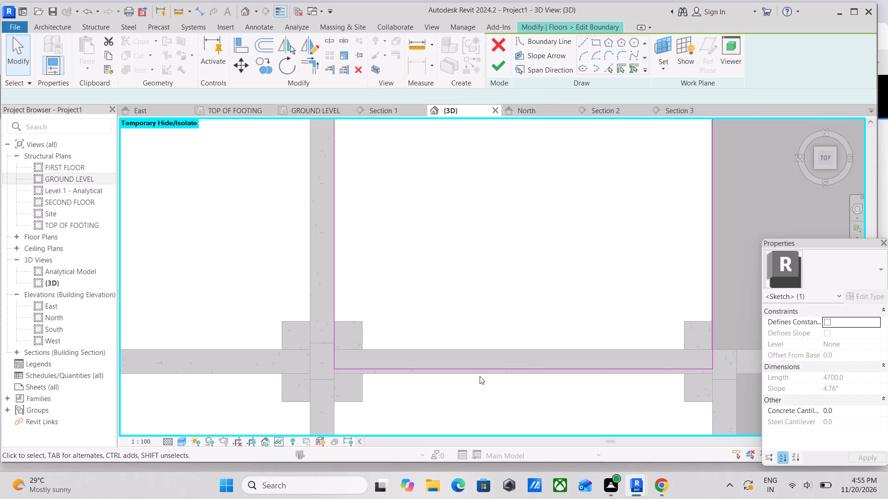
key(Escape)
Move the south boundary line 245.5 mm north onto the south beam's inner face and finish the boundary edit.
click(503, 366)
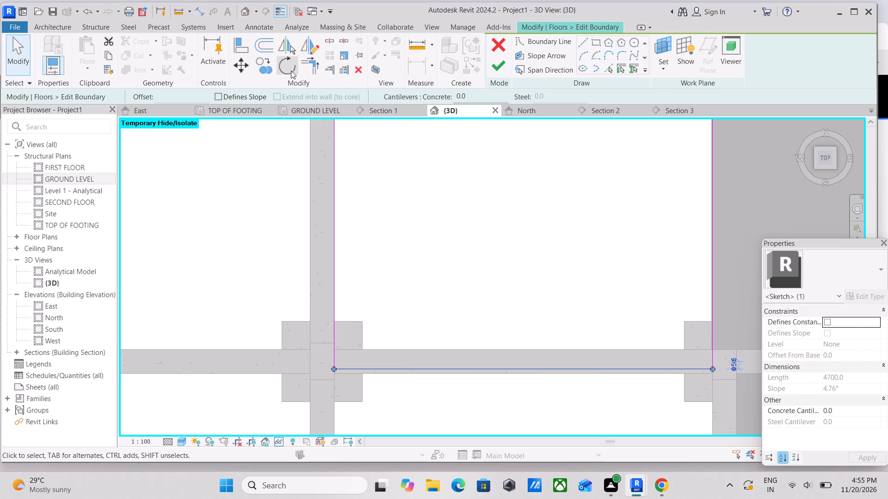
click(244, 73)
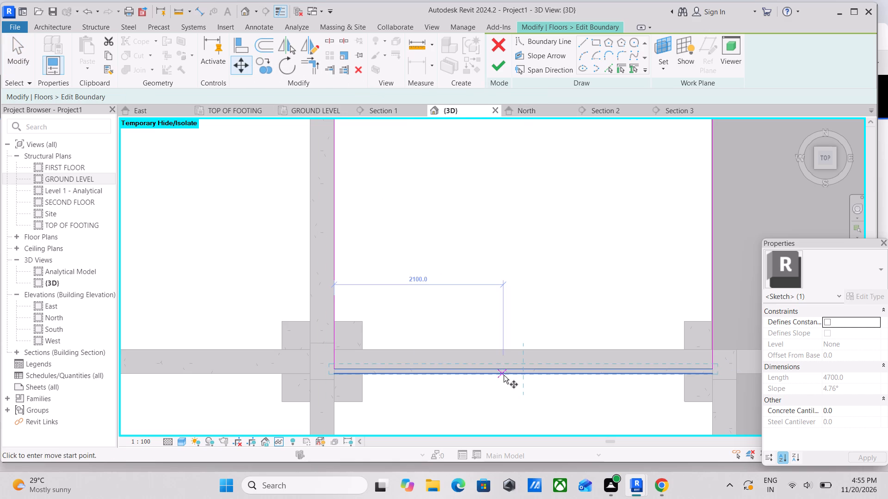
click(527, 368)
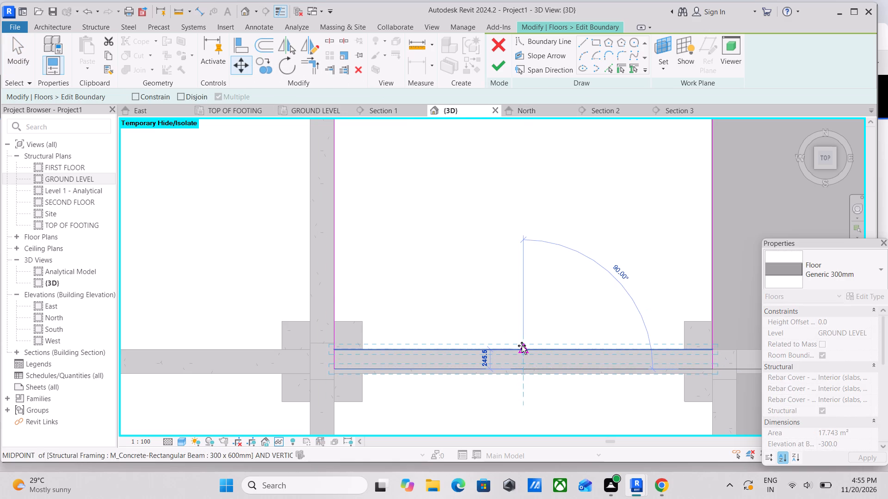
scroll(524, 350, up, 4)
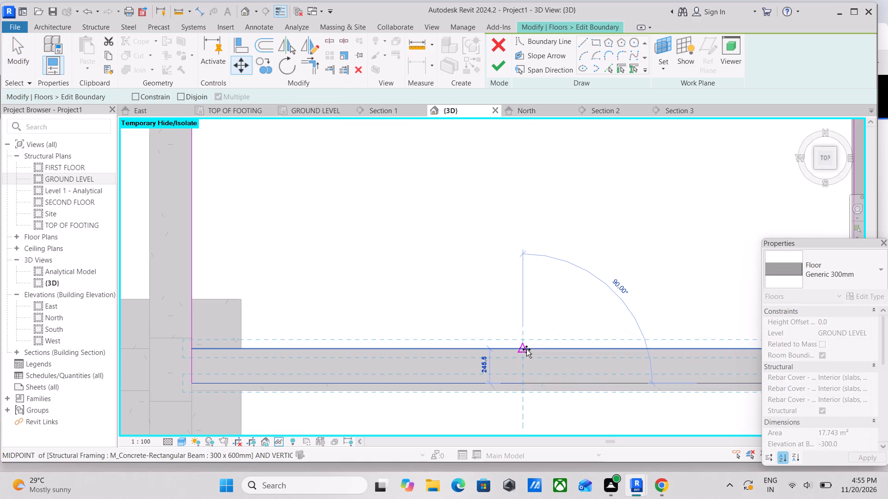
click(526, 349)
scroll(526, 349, down, 4)
scroll(549, 317, down, 3)
middle_drag(548, 318, 528, 347)
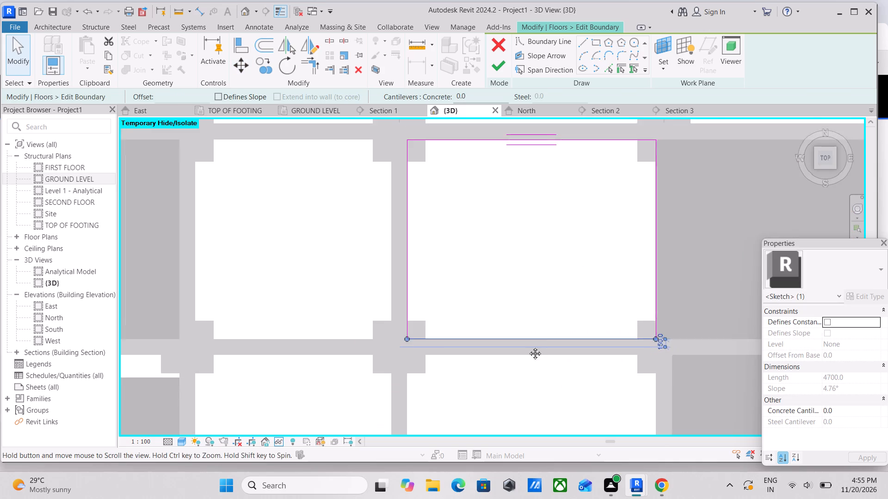
middle_drag(528, 347, 527, 356)
key(Escape)
middle_drag(487, 196, 488, 183)
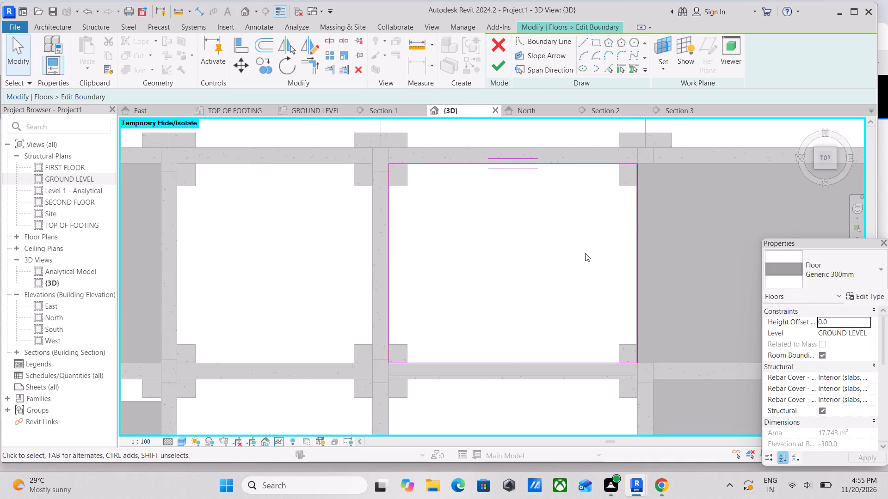
middle_drag(583, 250, 569, 235)
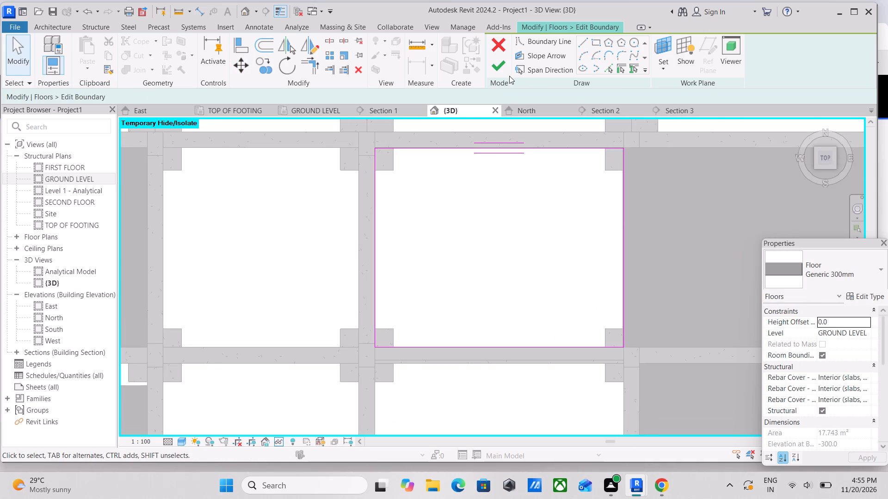
click(503, 73)
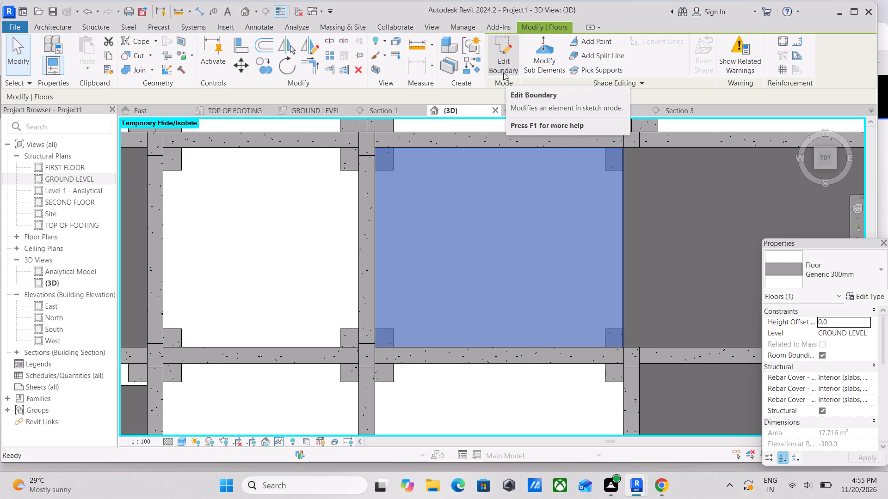
scroll(682, 110, up, 3)
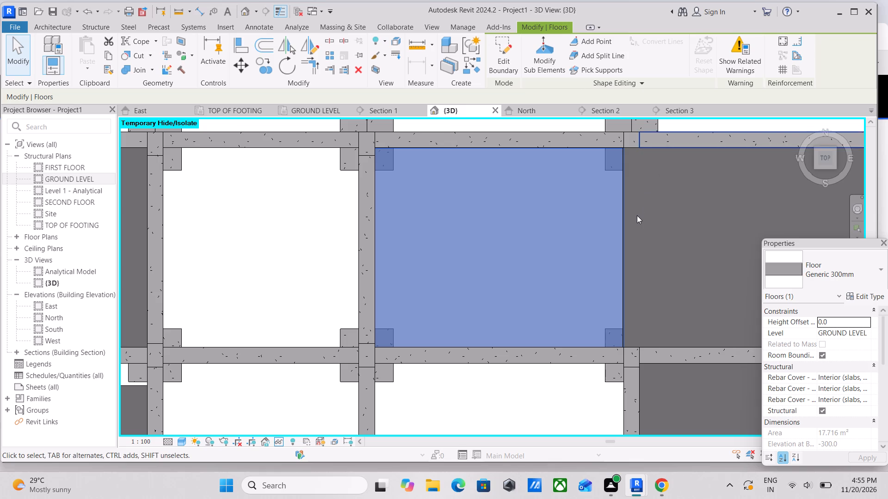
scroll(637, 226, down, 2)
key(Escape)
Edit the copied slab's boundary in the northern bay, nudging its east line slightly west, away from the adjacent slab.
scroll(639, 225, down, 1)
middle_drag(639, 225, 609, 228)
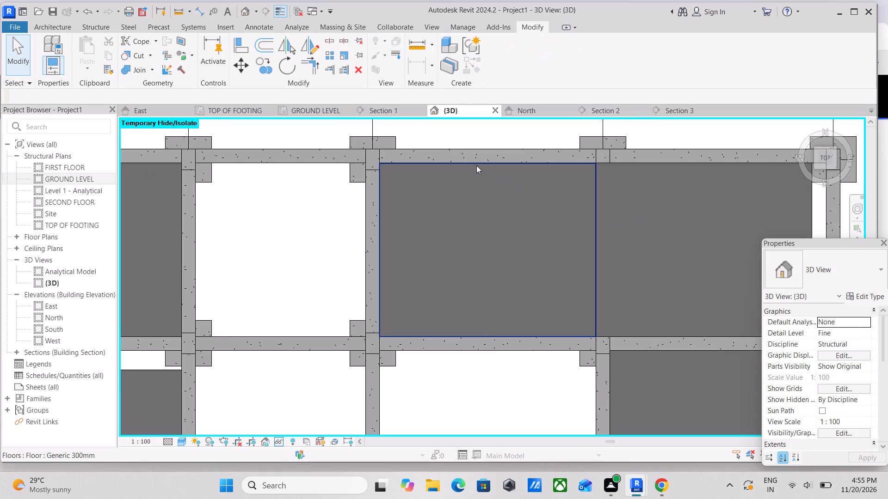
click(476, 166)
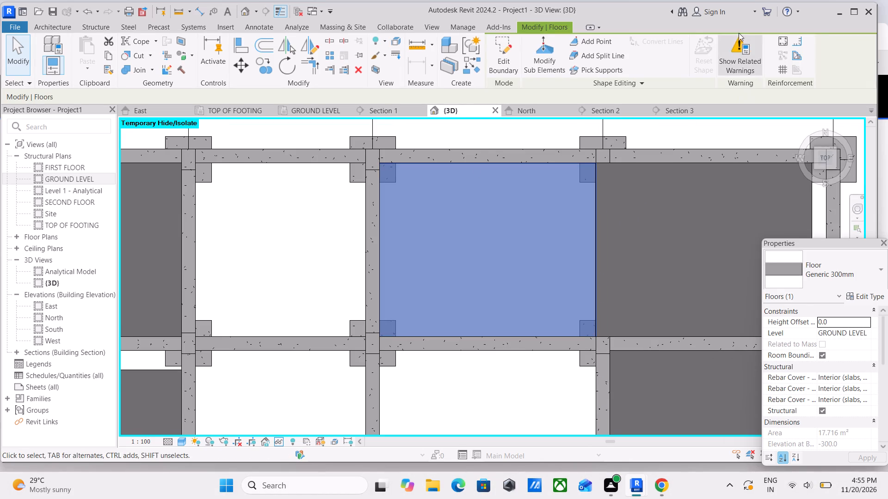
click(501, 54)
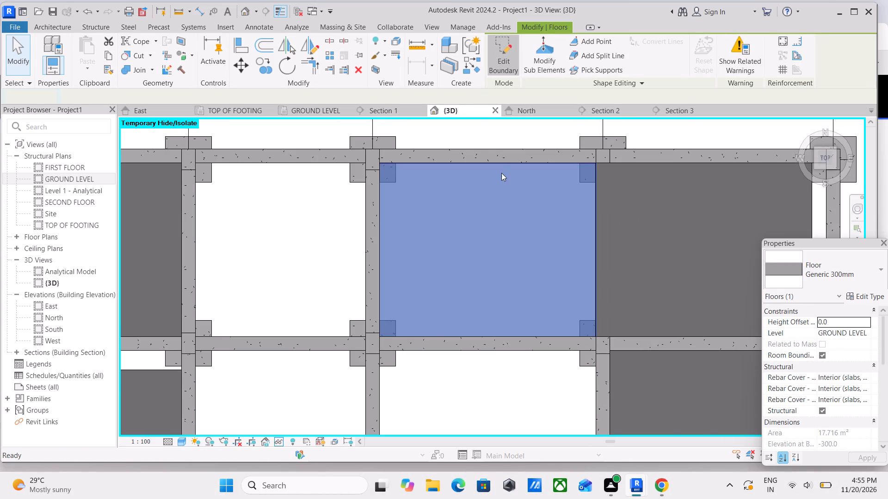
scroll(500, 177, up, 1)
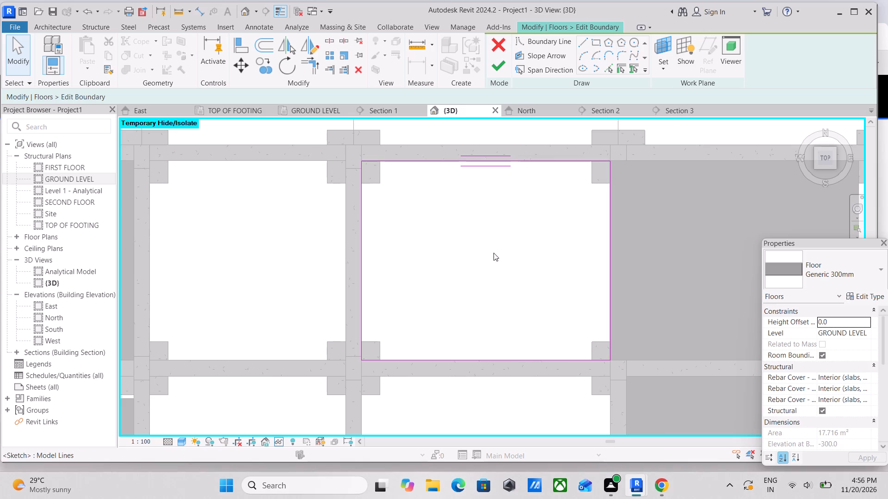
middle_drag(494, 257, 501, 210)
scroll(494, 257, up, 1)
scroll(501, 210, down, 1)
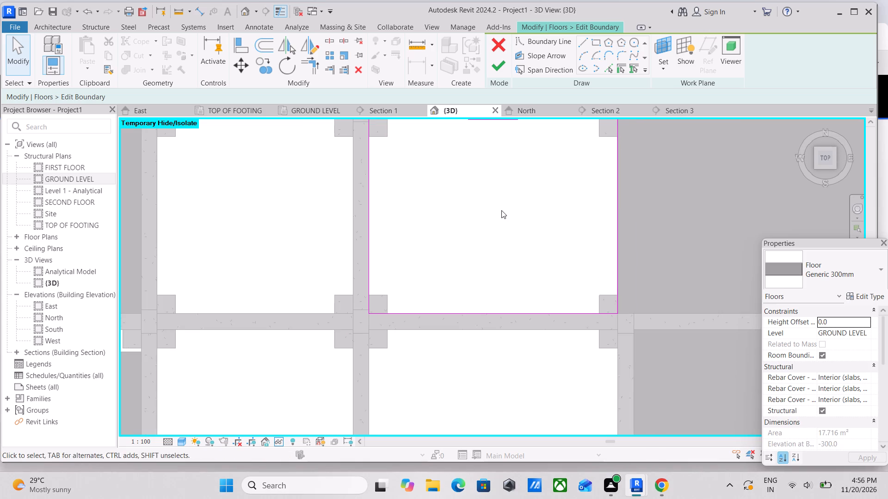
scroll(543, 236, up, 2)
scroll(543, 236, down, 2)
middle_drag(543, 236, 543, 269)
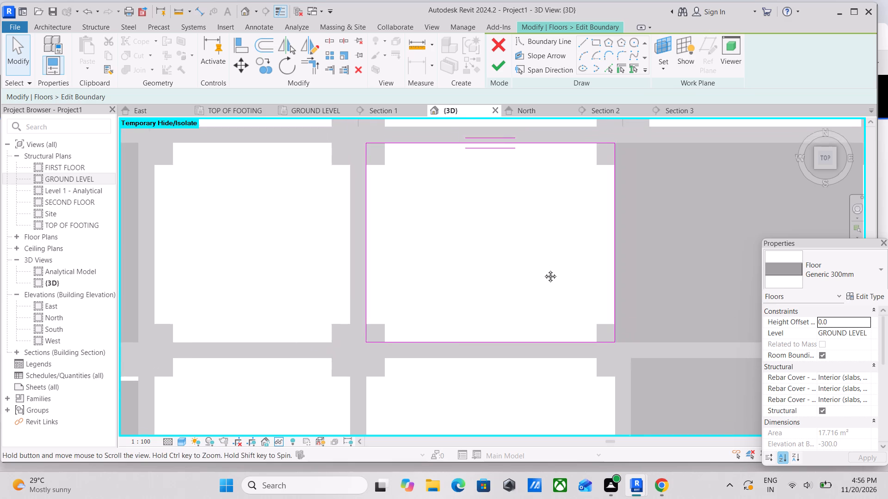
middle_drag(543, 269, 549, 285)
scroll(549, 285, up, 1)
scroll(591, 335, up, 2)
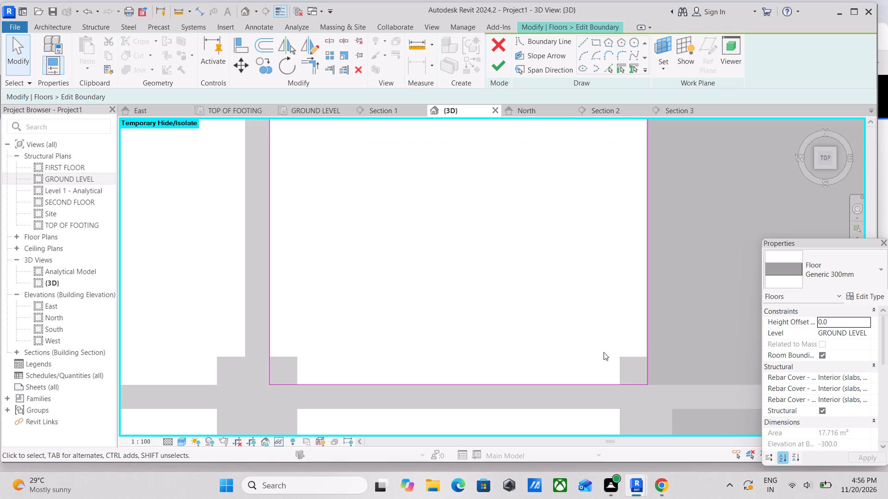
middle_drag(653, 287, 596, 300)
scroll(585, 277, up, 3)
click(593, 273)
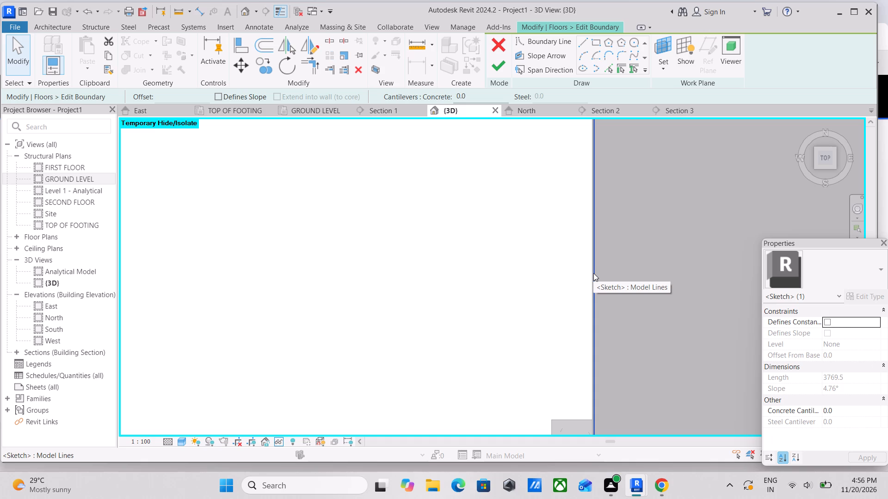
click(593, 273)
key(Left)
scroll(603, 271, down, 6)
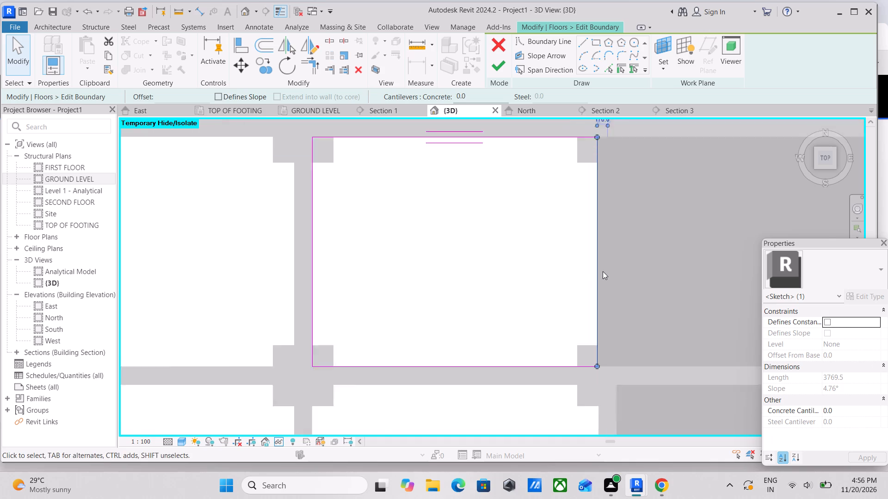
Finish the copied slab's boundary edit and clear the selection.
scroll(603, 271, down, 1)
middle_drag(492, 182, 495, 177)
scroll(465, 321, up, 1)
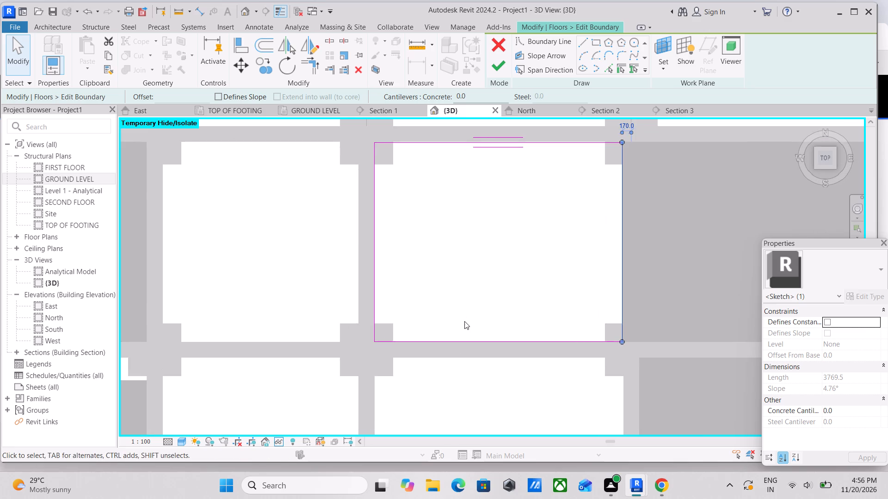
scroll(440, 298, up, 2)
middle_drag(495, 162, 468, 256)
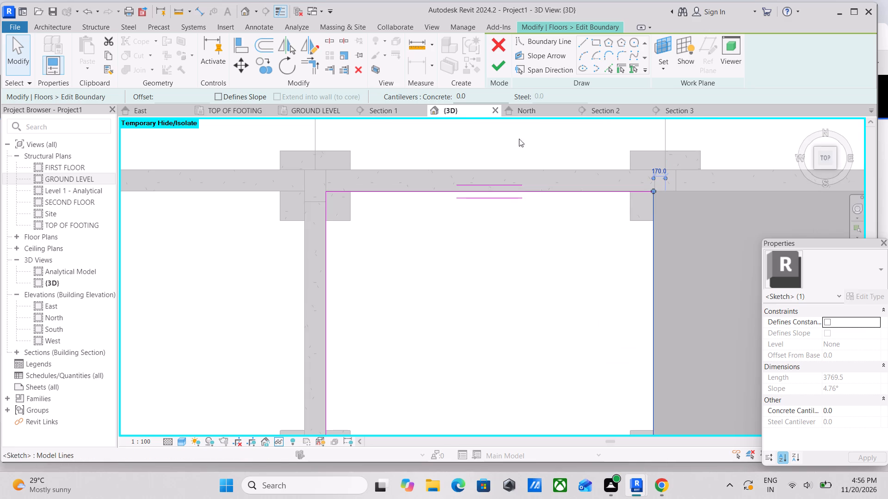
click(502, 62)
scroll(547, 178, down, 4)
middle_drag(542, 176, 494, 152)
scroll(495, 152, up, 1)
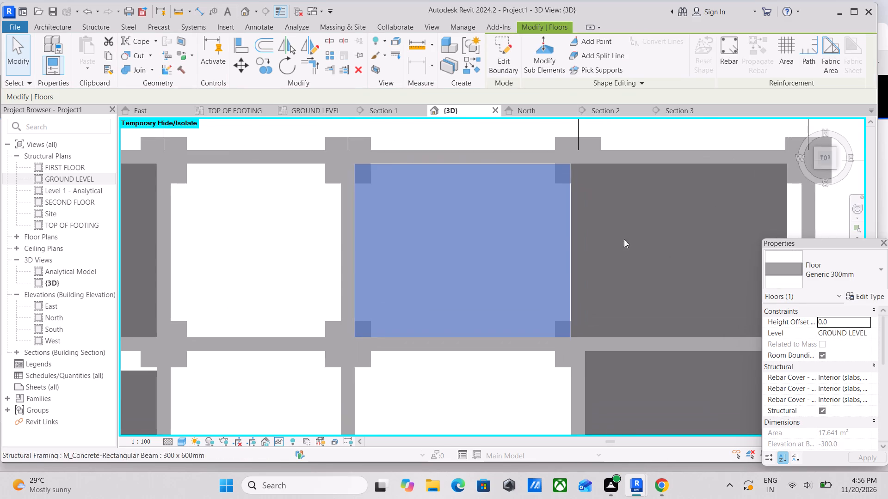
scroll(661, 237, down, 1)
middle_drag(645, 237, 596, 213)
key(Escape)
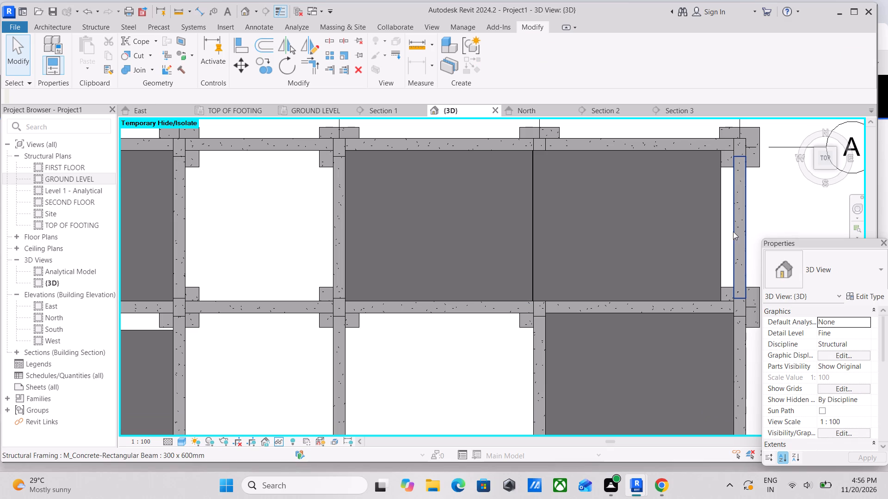
Open the boundary of the easternmost slab in the northern row for editing.
click(718, 209)
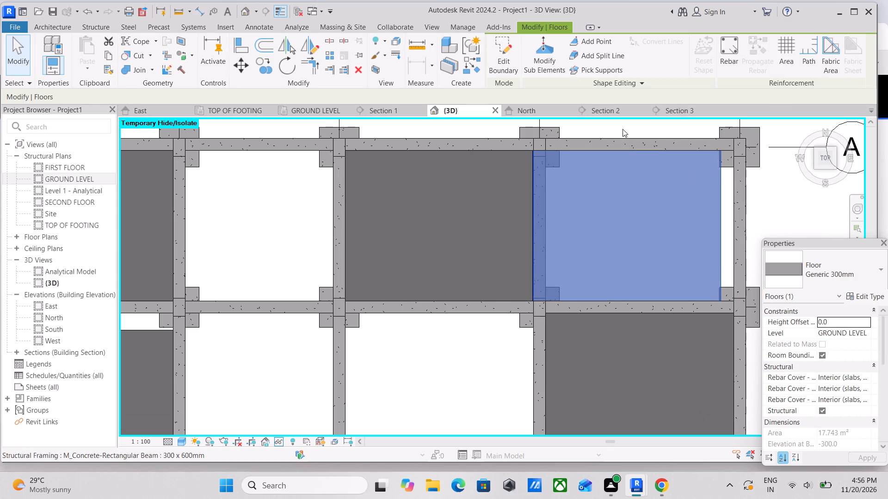
click(508, 56)
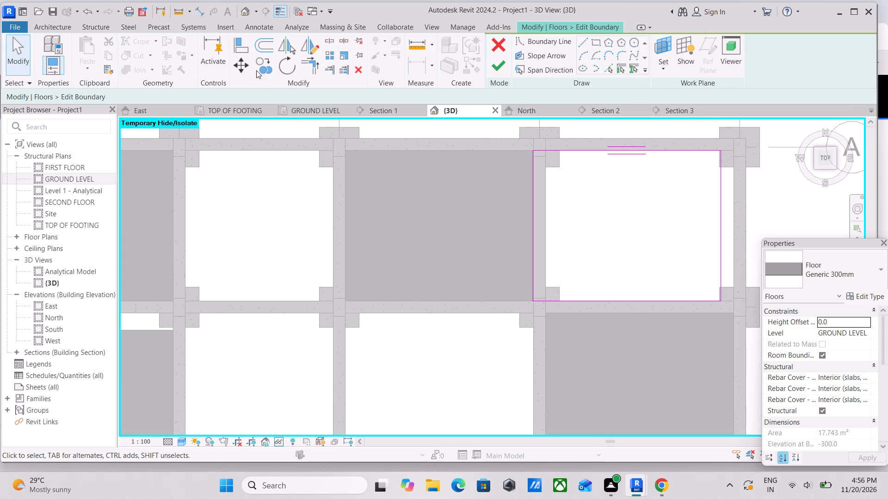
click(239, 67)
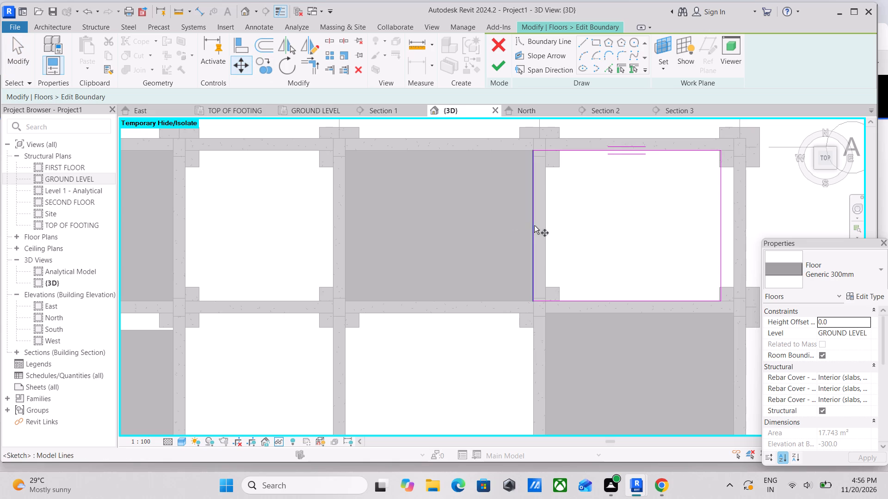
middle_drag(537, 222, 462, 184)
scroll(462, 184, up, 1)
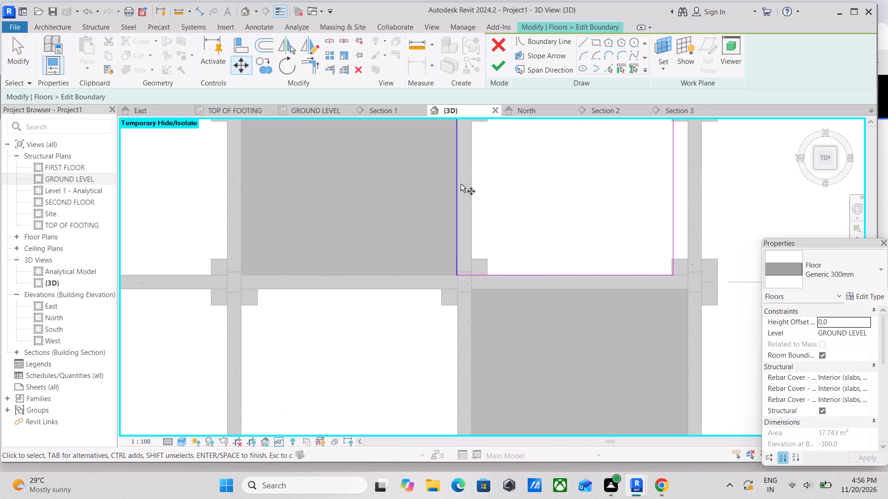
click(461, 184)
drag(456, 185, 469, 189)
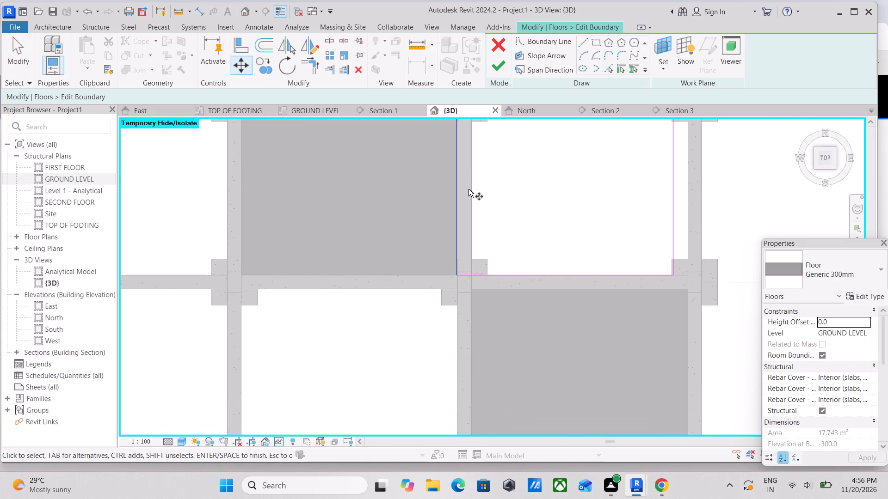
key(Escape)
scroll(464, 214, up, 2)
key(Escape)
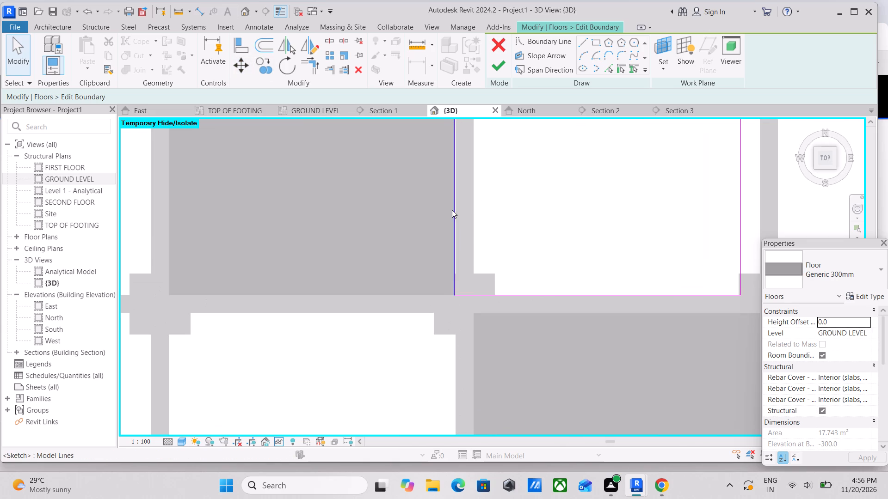
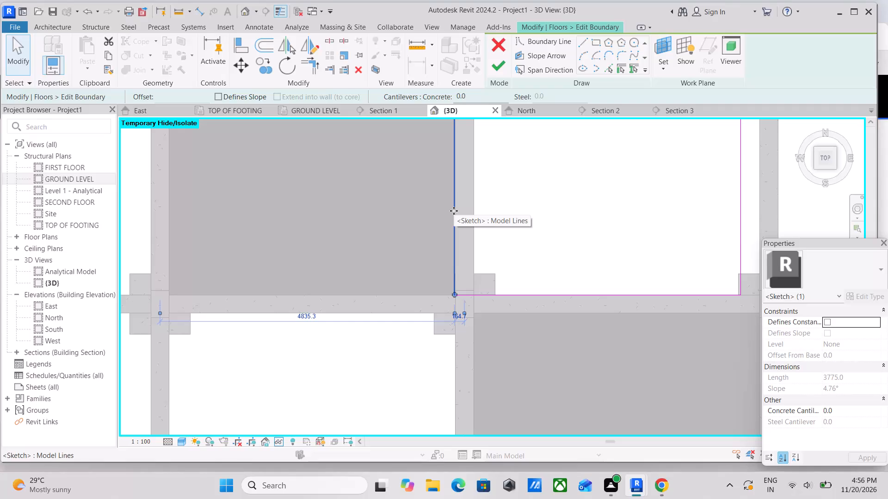
Nudge the slab's west boundary line about 320 mm east onto the inner face of the west beam.
key(Right)
key(Right)
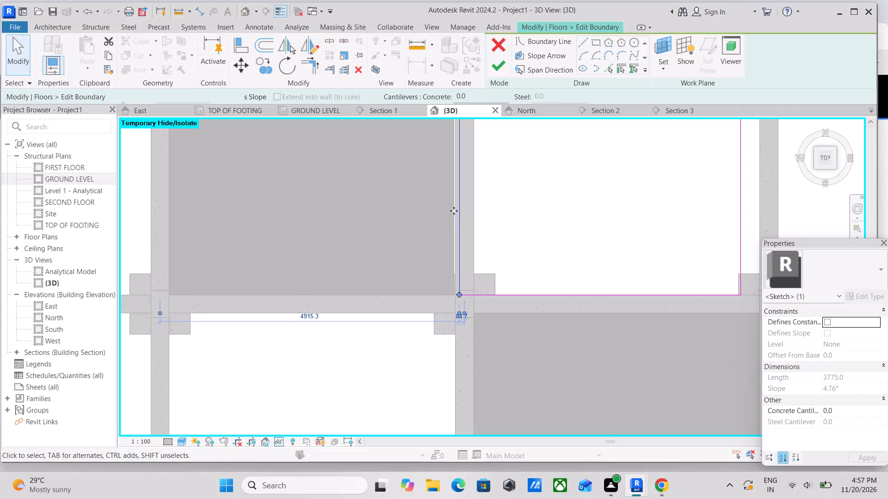
key(Right)
key(Right)
key(Right)
key(Right)
key(Right)
key(Right)
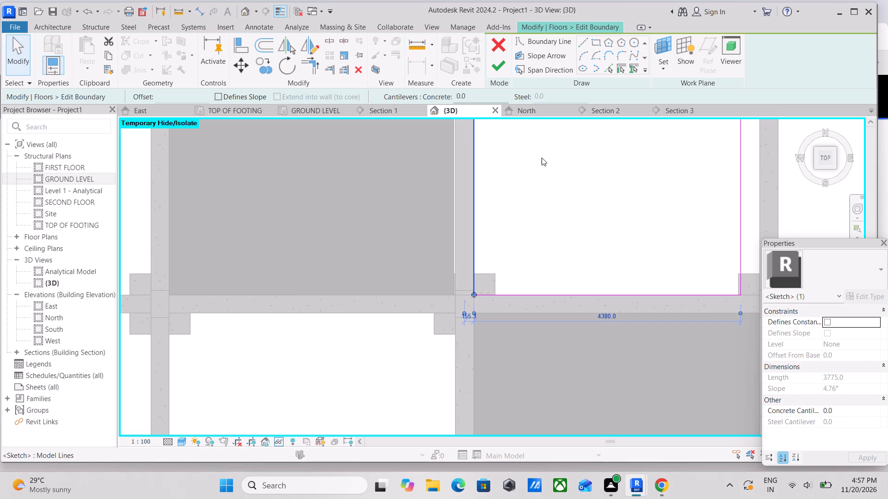
Nudge the slab's east boundary line about 320 mm east onto the east beam's inner face, making the boundary 4700 mm wide.
scroll(550, 201, down, 2)
middle_drag(554, 208, 524, 337)
scroll(524, 338, up, 1)
middle_drag(573, 283, 524, 263)
scroll(573, 283, down, 1)
scroll(524, 263, up, 1)
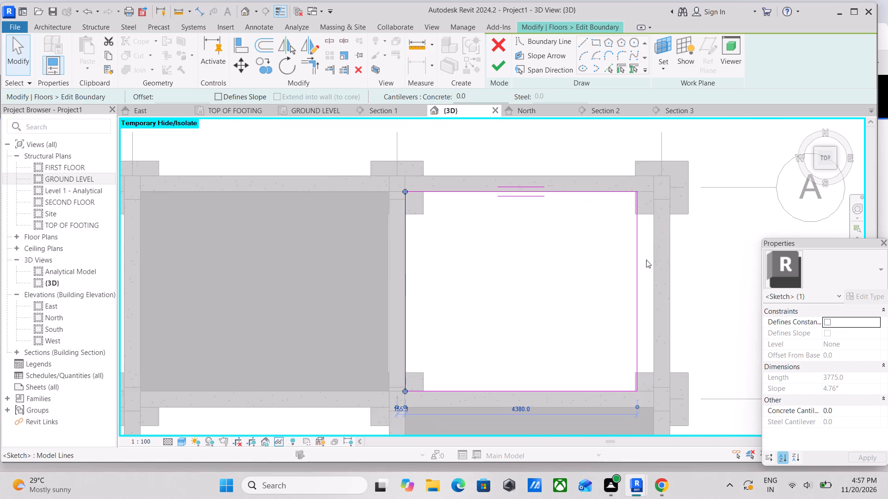
click(637, 262)
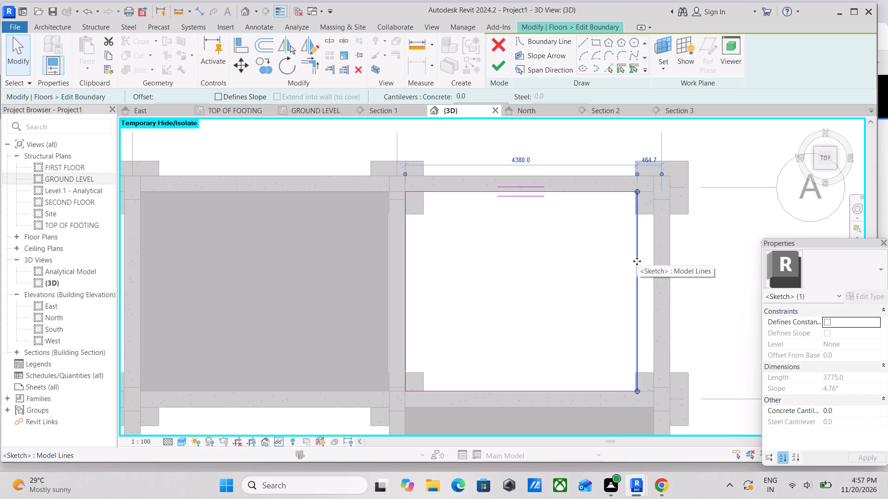
key(Right)
key(Right)
key(Right)
key(Right)
key(Right)
key(Right)
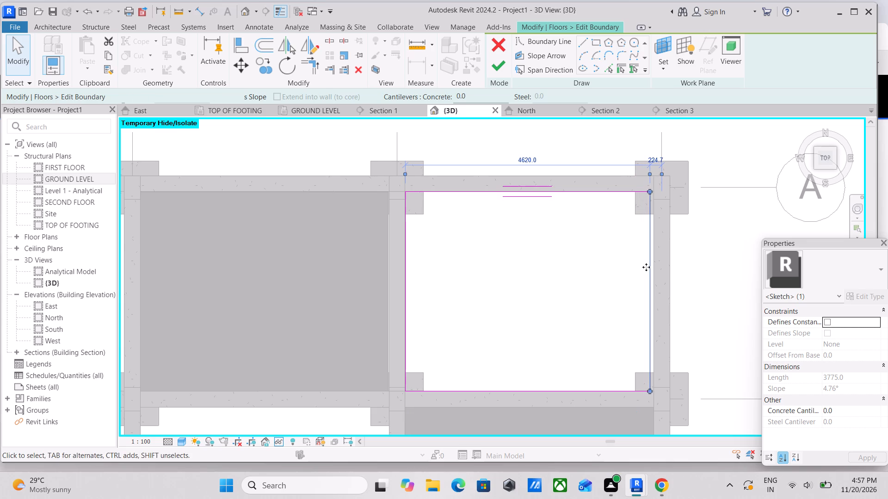
key(Right)
key(Right)
Examine the slab boundary's edges and corners against the inner faces of the surrounding beams.
scroll(646, 267, up, 3)
middle_drag(610, 179, 637, 212)
middle_drag(507, 218, 512, 211)
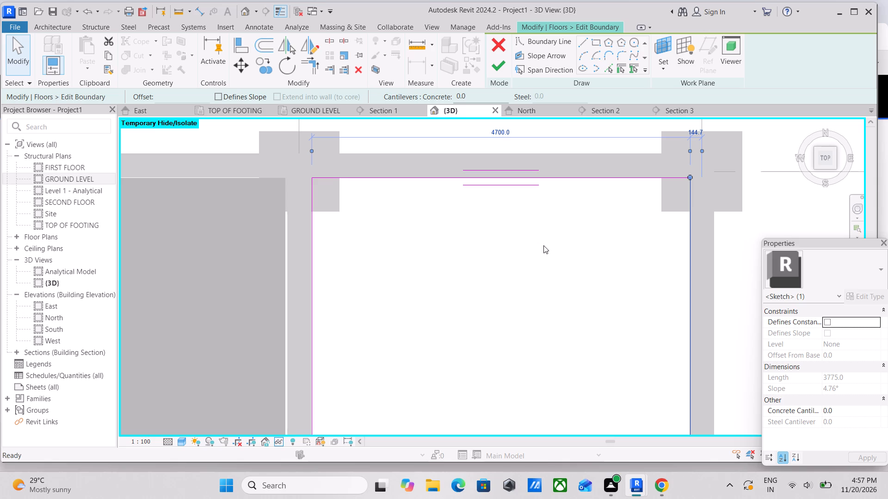
scroll(580, 240, up, 1)
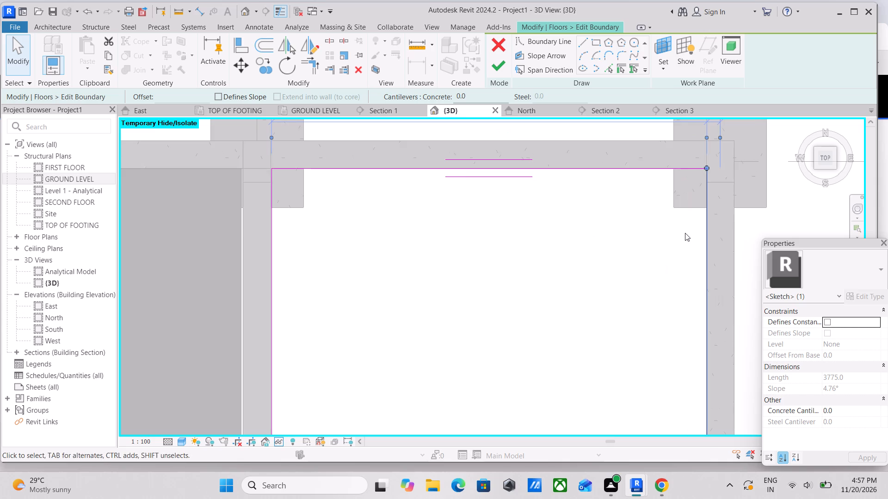
middle_drag(685, 233, 641, 208)
scroll(641, 208, up, 1)
scroll(591, 214, down, 2)
middle_drag(580, 207, 517, 137)
scroll(547, 315, down, 1)
middle_drag(547, 315, 550, 279)
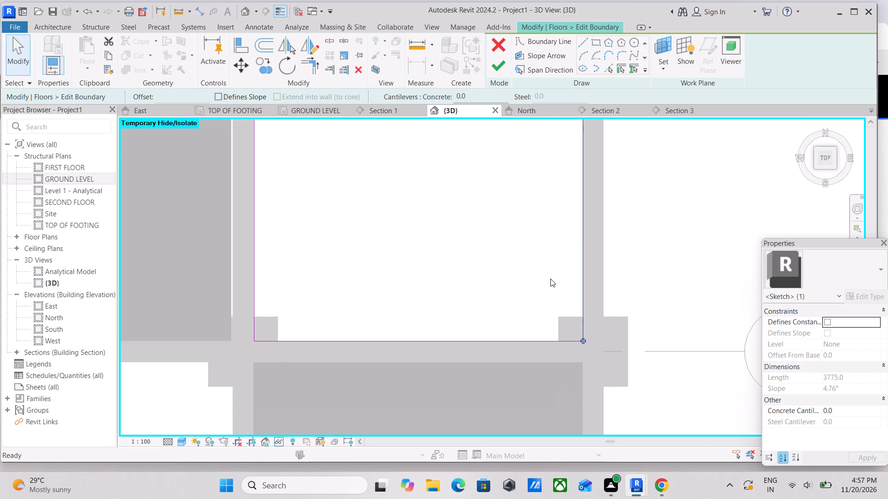
scroll(539, 319, up, 1)
scroll(524, 270, down, 1)
middle_drag(524, 270, 623, 330)
middle_drag(539, 275, 617, 357)
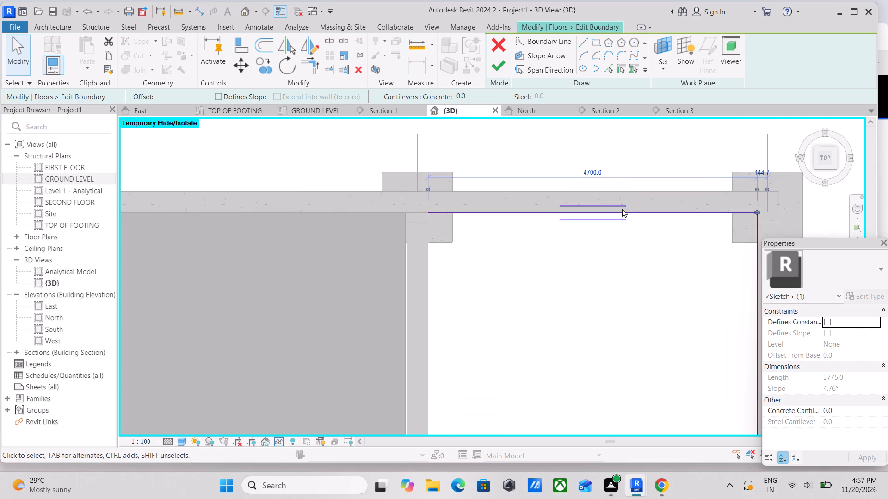
scroll(636, 204, up, 5)
scroll(653, 226, down, 3)
middle_drag(646, 223, 573, 175)
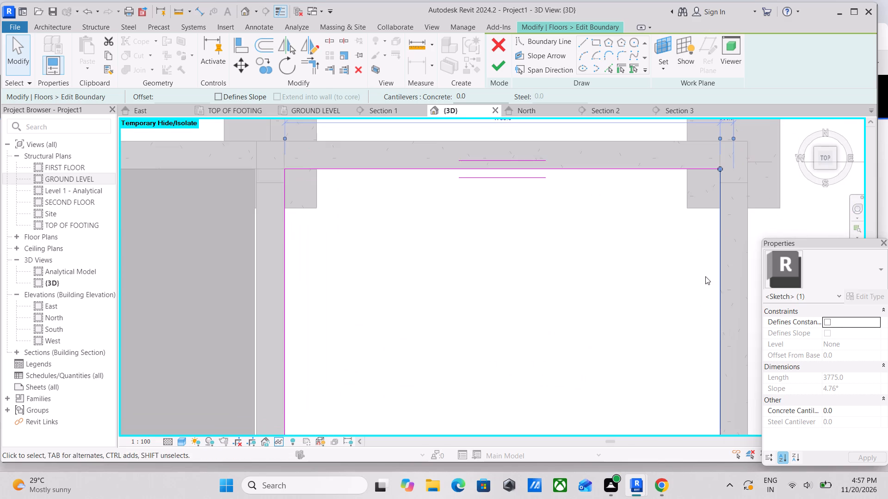
scroll(713, 274, up, 4)
scroll(691, 247, down, 5)
Finish the easternmost slab's boundary edit and clear the selection.
click(499, 62)
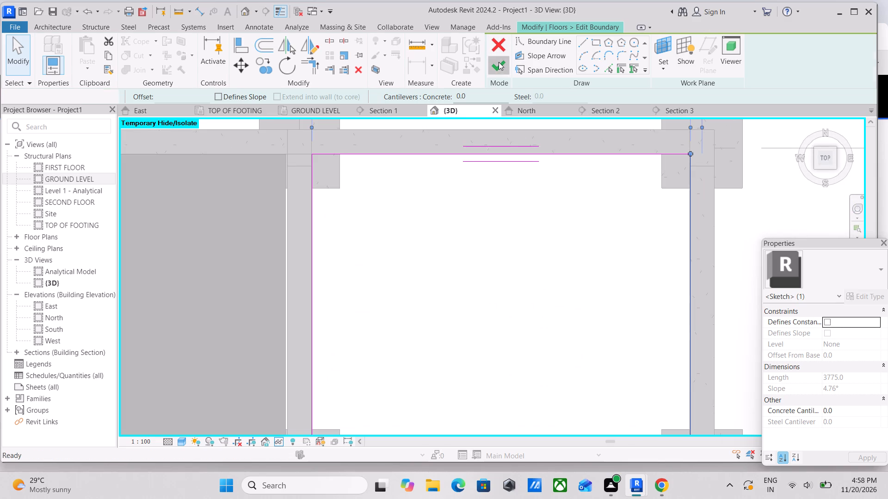
scroll(447, 276, down, 2)
middle_drag(447, 276, 488, 235)
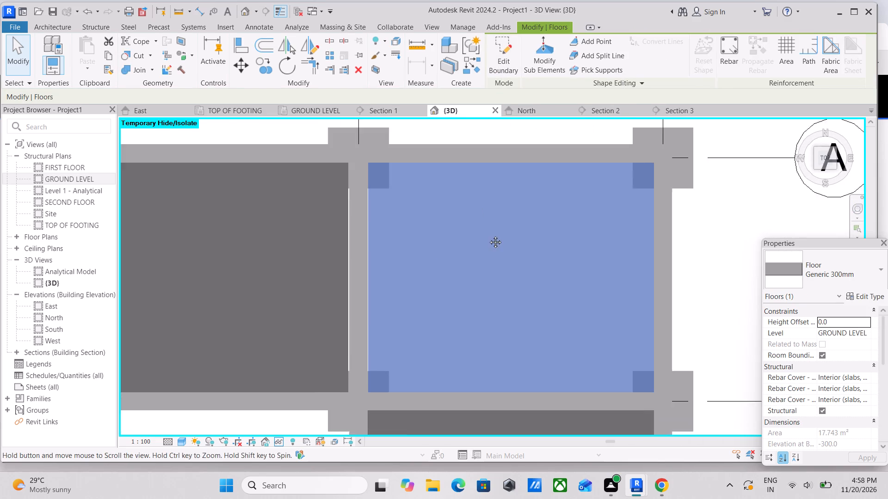
middle_drag(488, 235, 537, 200)
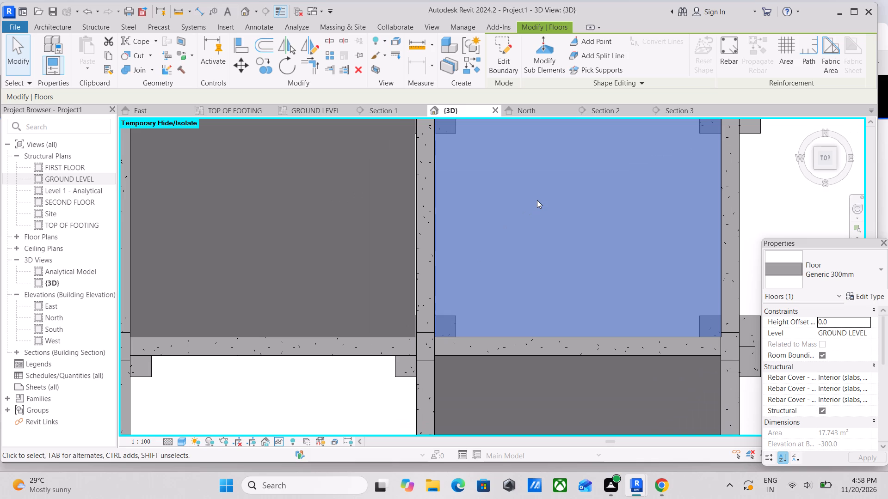
scroll(479, 238, down, 1)
middle_drag(481, 238, 526, 248)
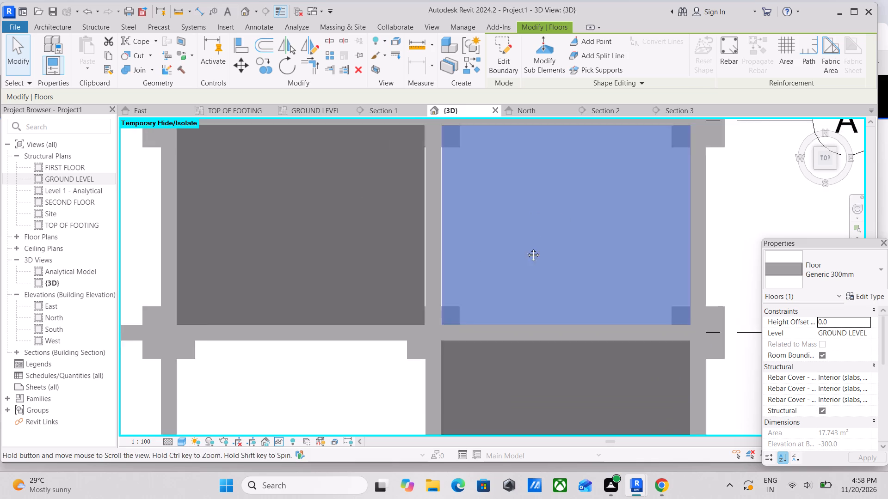
middle_drag(526, 248, 585, 256)
middle_drag(508, 216, 555, 220)
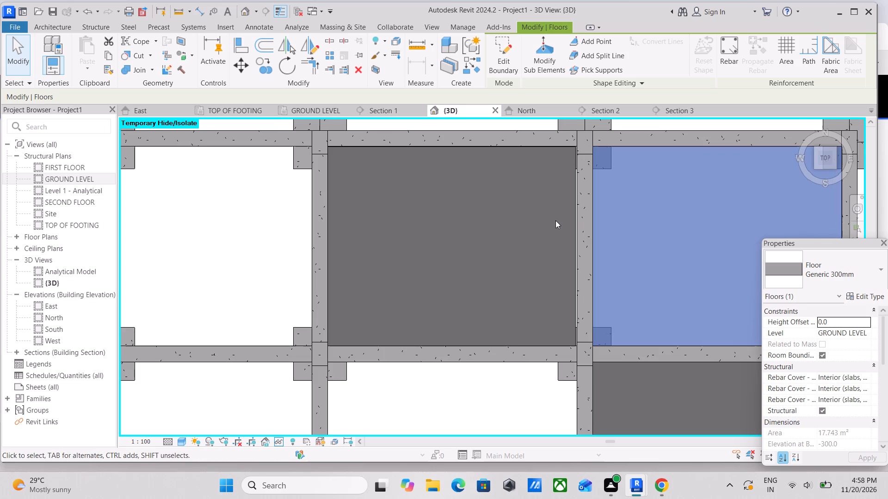
key(Escape)
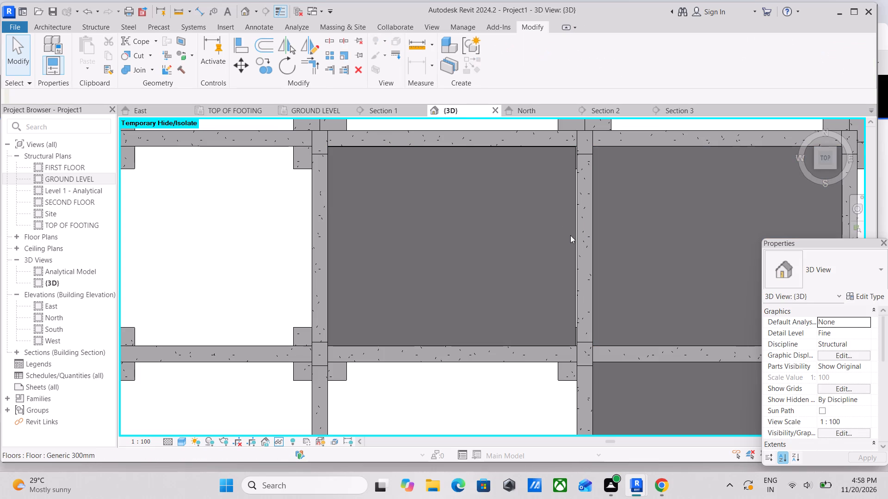
Edit the boundary of the adjacent slab to the west, nudging its east line slightly east onto the beam's inner face.
click(574, 237)
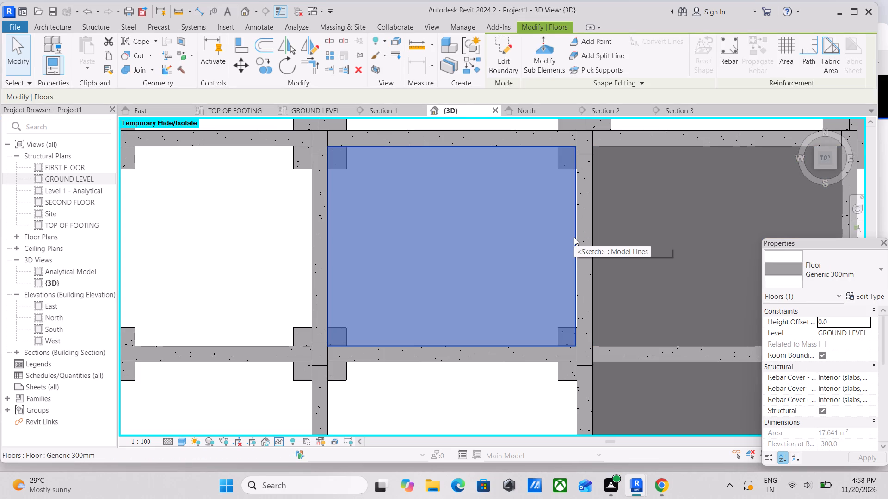
click(501, 64)
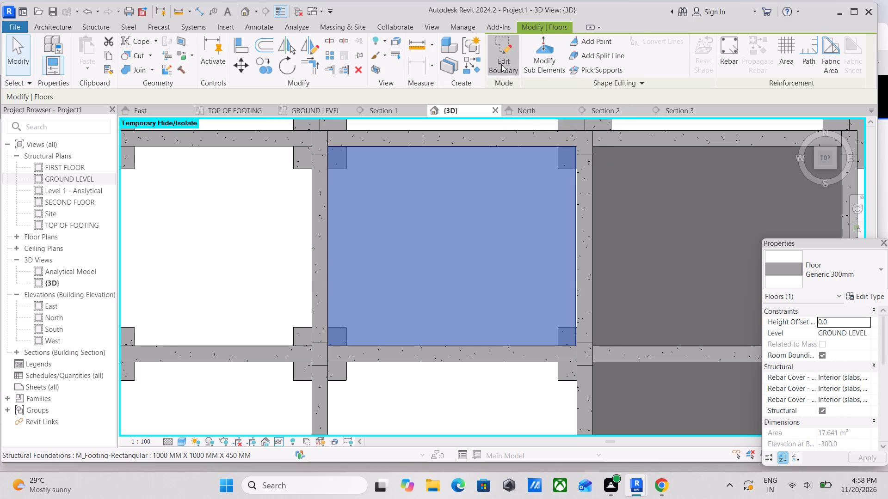
scroll(568, 258, up, 3)
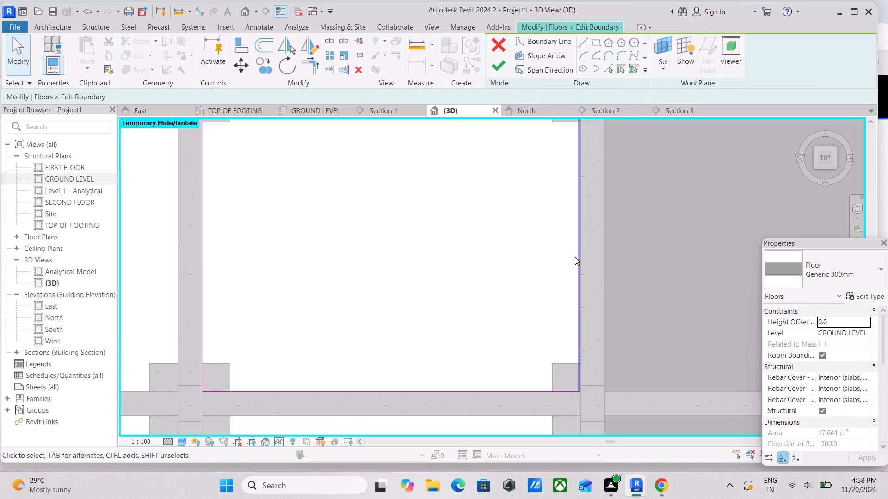
click(575, 257)
scroll(551, 144, up, 3)
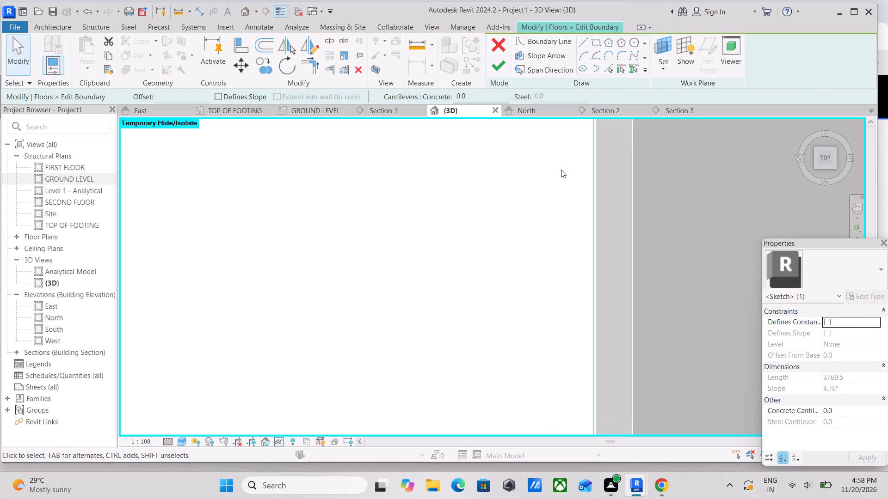
key(m)
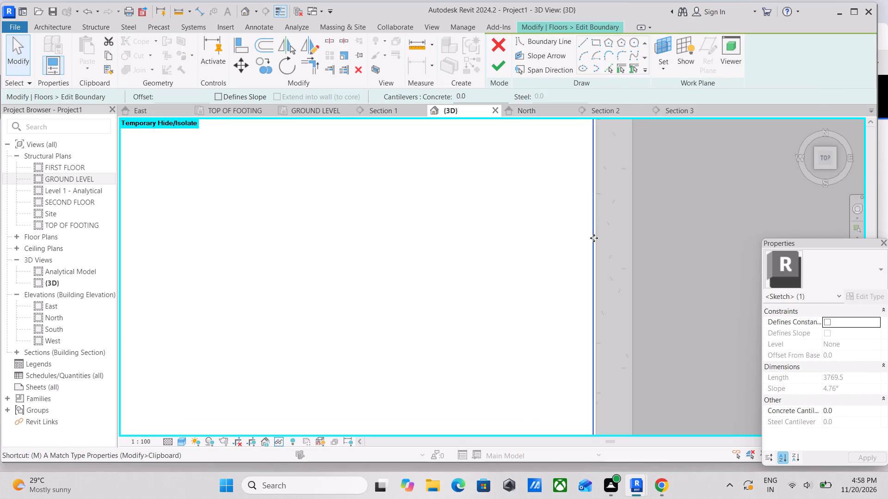
click(594, 238)
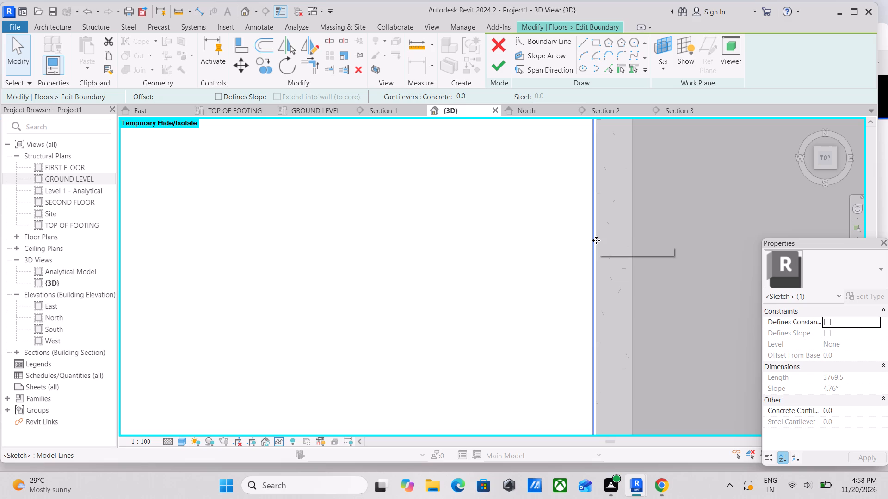
key(Escape)
scroll(588, 271, up, 2)
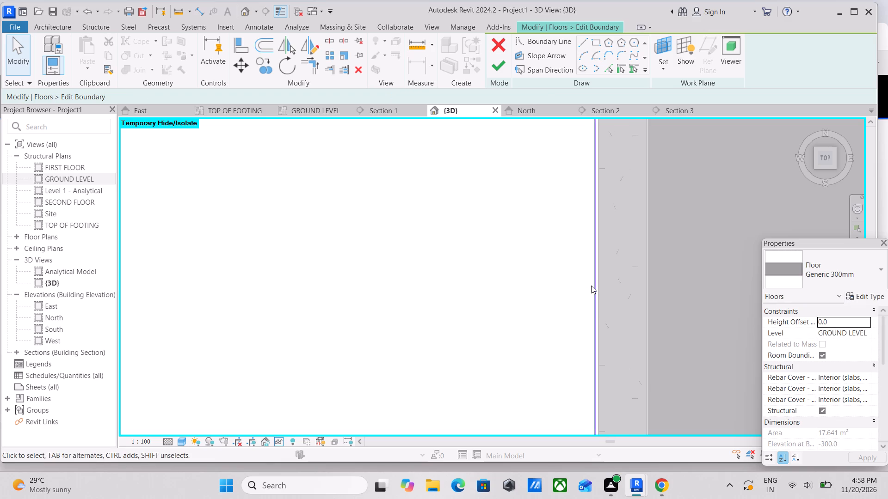
click(593, 287)
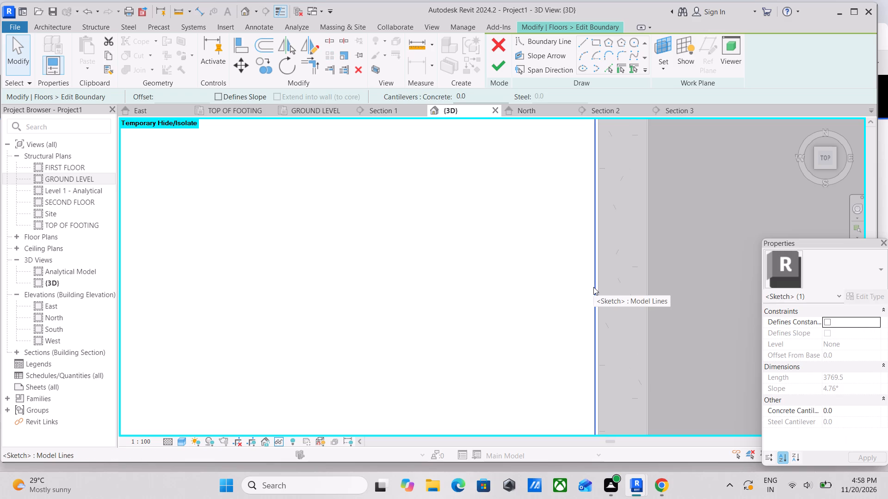
key(Right)
key(Right)
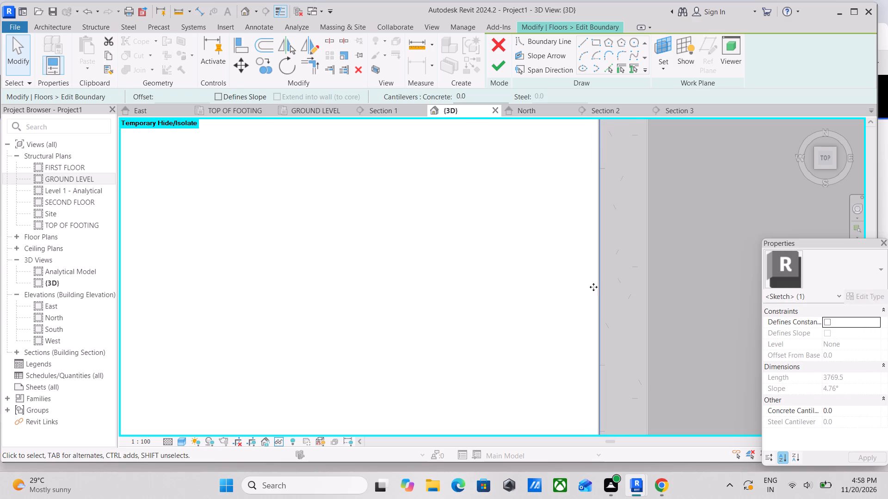
key(Left)
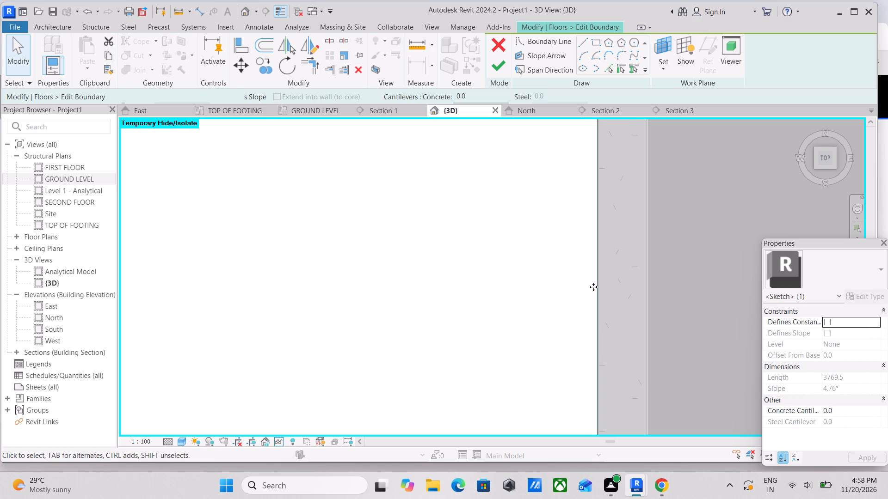
key(Escape)
Nudge the same slab's north boundary line slightly north to meet the inner face of the north beam.
scroll(593, 287, down, 3)
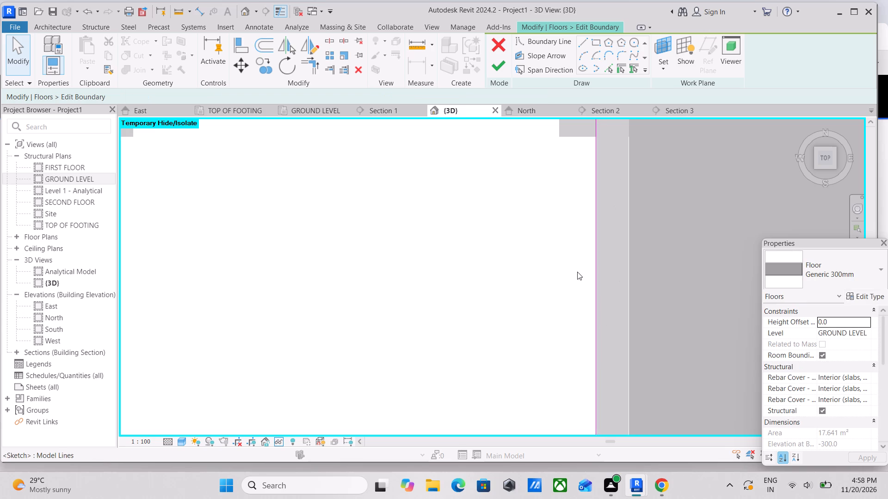
scroll(577, 270, down, 4)
middle_drag(565, 264, 600, 294)
scroll(590, 179, up, 3)
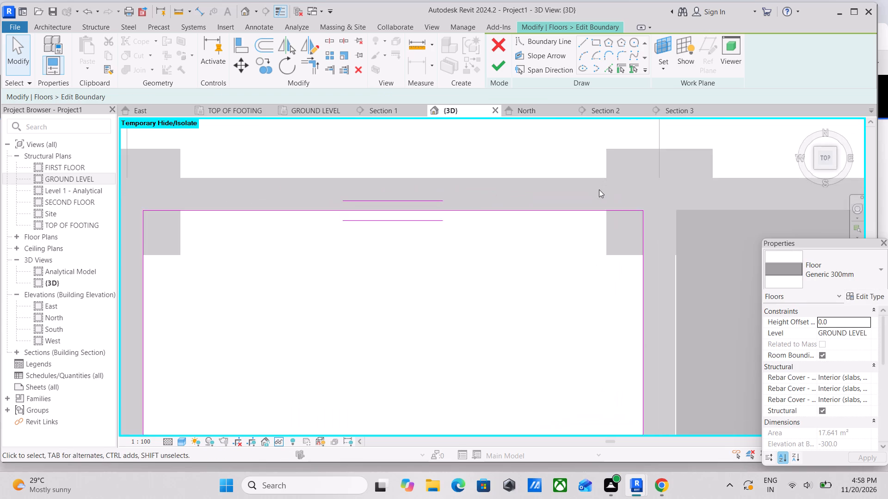
scroll(599, 189, up, 9)
click(594, 213)
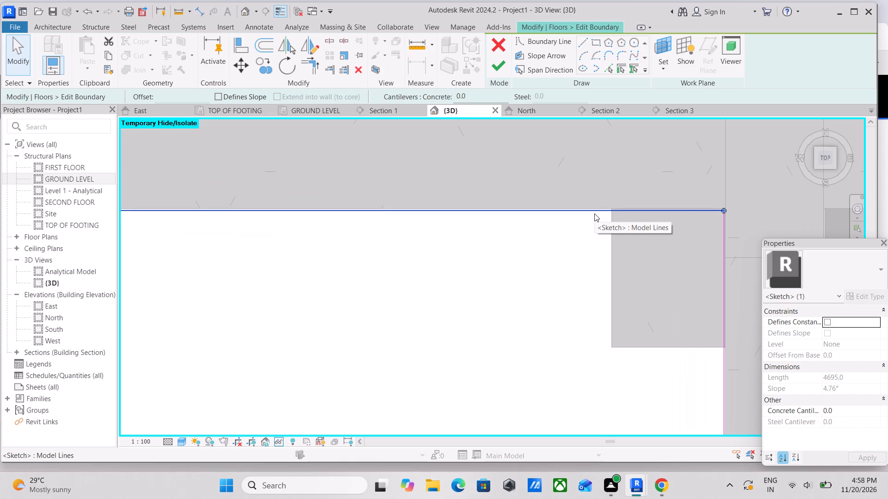
key(Up)
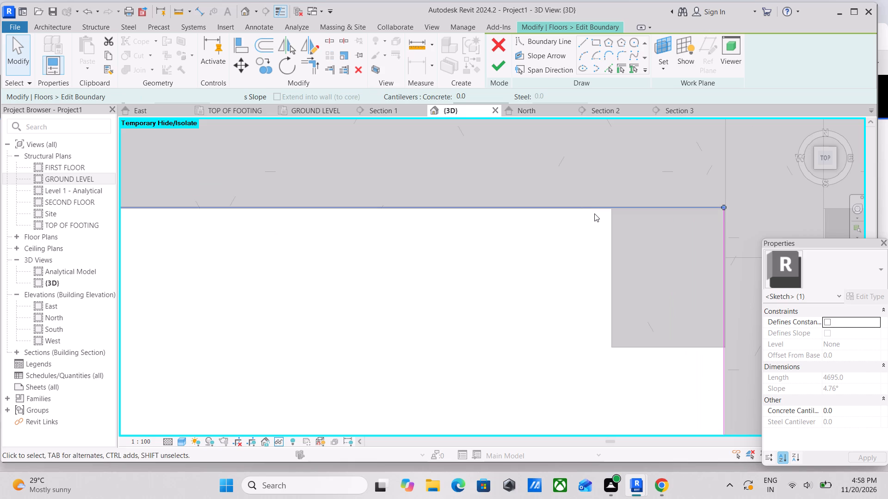
key(Down)
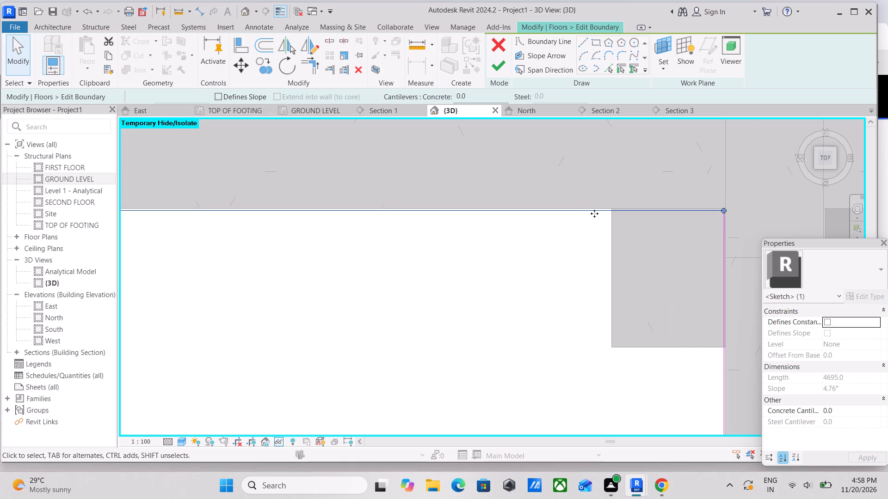
key(Up)
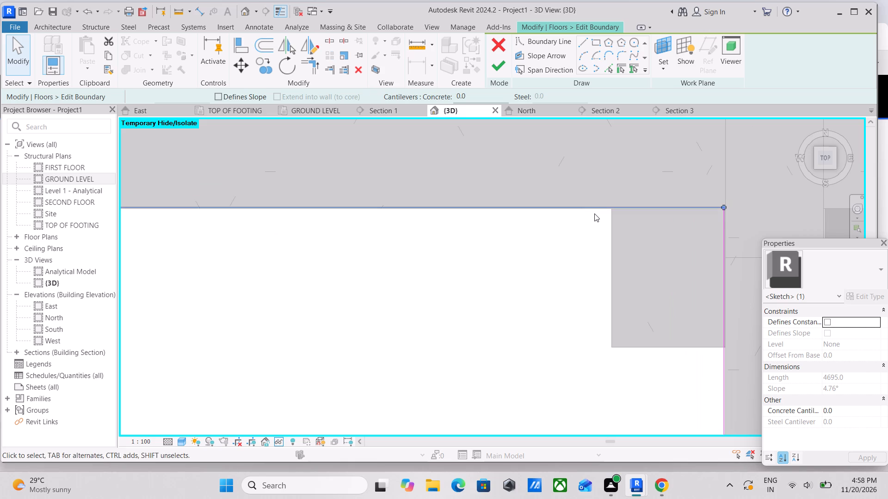
key(Down)
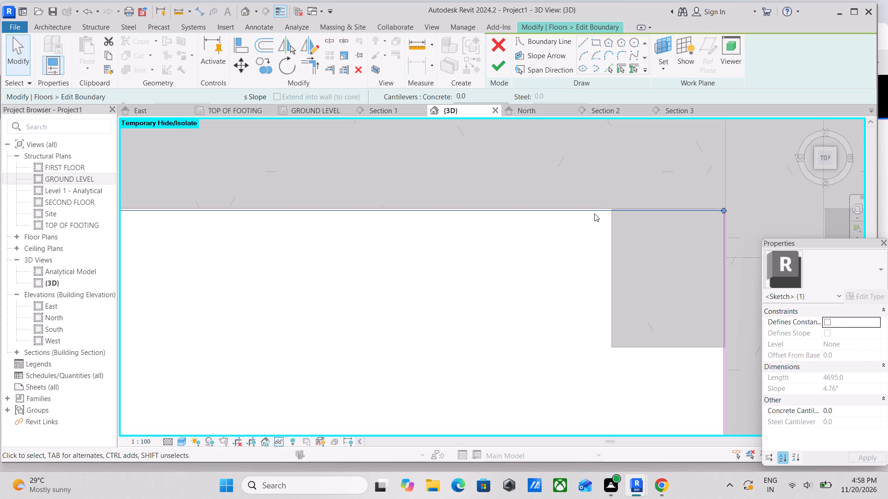
key(Up)
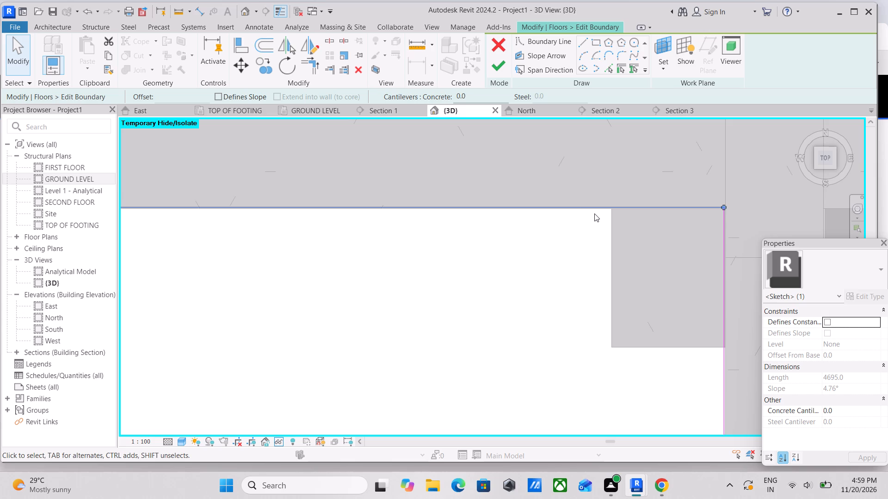
scroll(594, 213, down, 4)
middle_drag(579, 216, 578, 215)
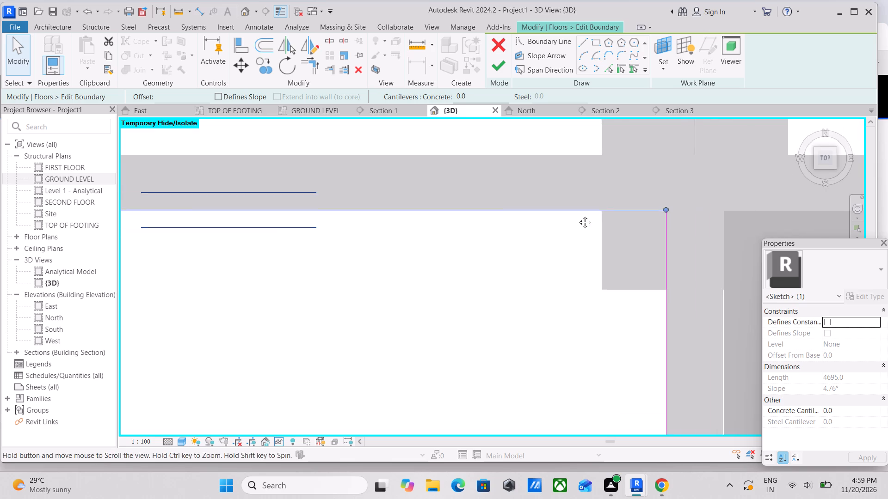
Examine the slab boundary's north, west and south edges and corners against the inner faces of the surrounding beams.
middle_drag(578, 215, 857, 173)
scroll(358, 273, down, 2)
middle_drag(360, 272, 599, 252)
scroll(364, 195, up, 2)
scroll(389, 165, up, 4)
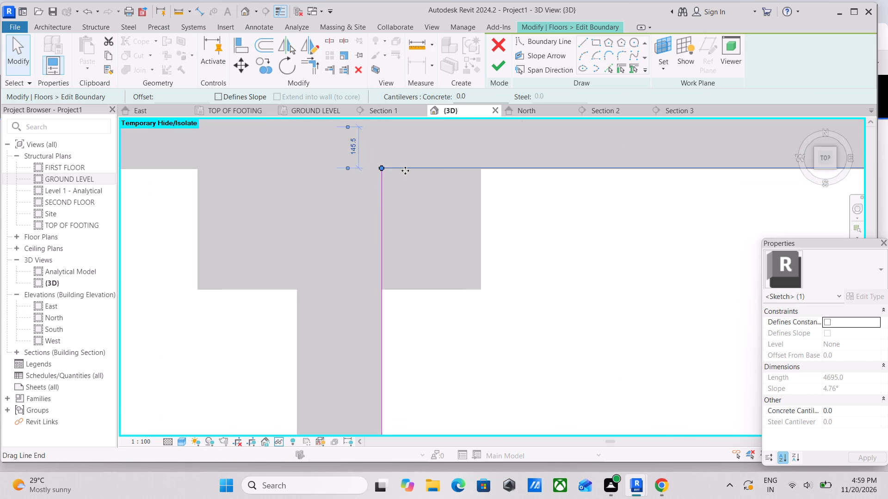
scroll(405, 170, up, 4)
scroll(417, 176, down, 7)
scroll(511, 219, down, 4)
middle_drag(473, 199, 428, 170)
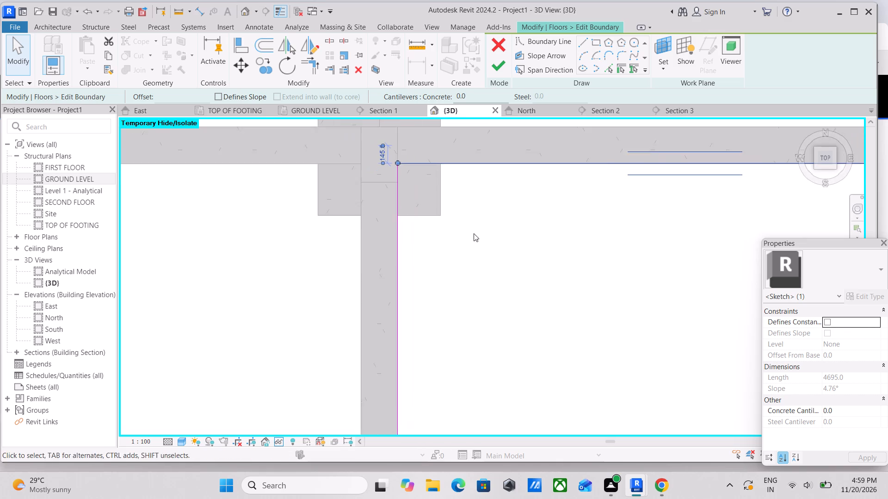
scroll(473, 233, down, 3)
middle_drag(457, 222, 410, 155)
middle_drag(493, 256, 453, 188)
middle_drag(550, 254, 511, 246)
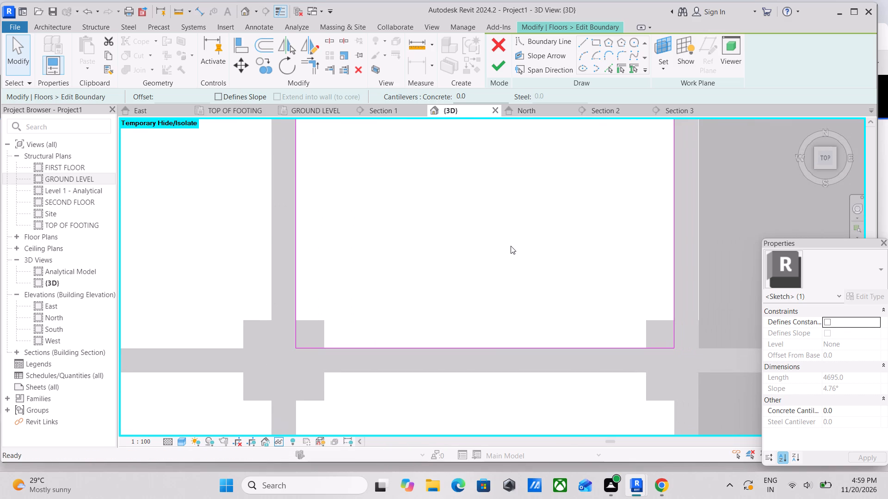
scroll(660, 202, up, 3)
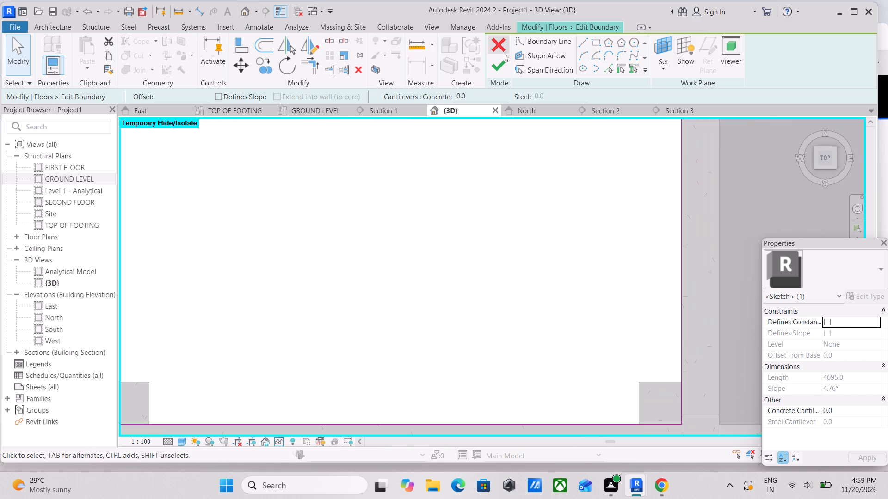
Finish the boundary edit of the slab directly north of grid B and clear the selection.
click(494, 70)
scroll(516, 197, down, 9)
middle_drag(485, 209, 518, 217)
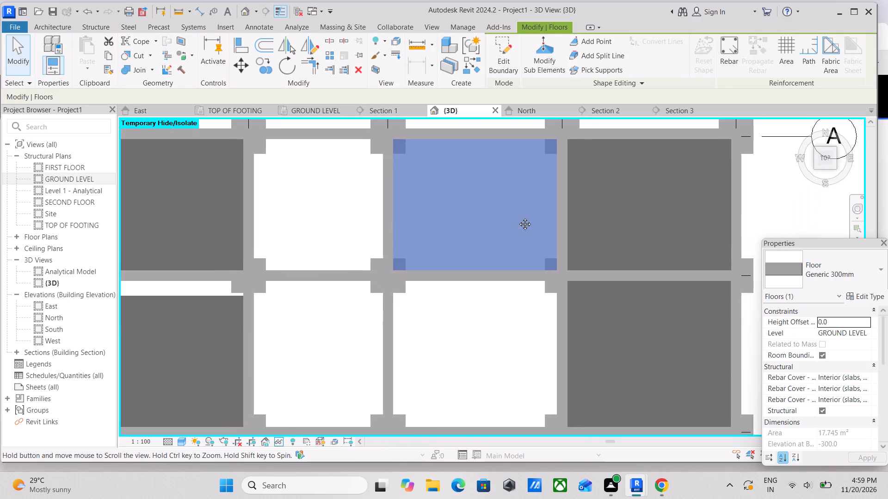
middle_drag(518, 217, 537, 219)
key(Escape)
Copy that slab south into the empty bay between grids B and C, placing its south edge on the grid C beam's inner face.
middle_drag(519, 231, 515, 156)
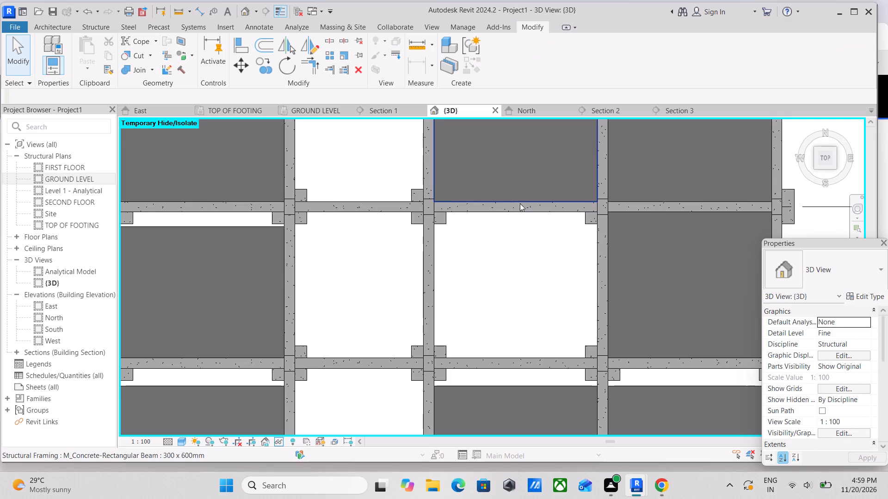
click(517, 196)
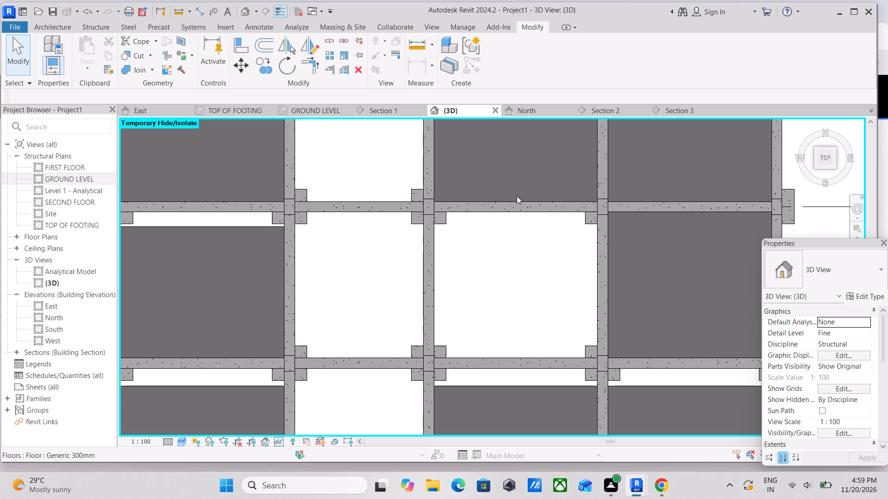
click(519, 200)
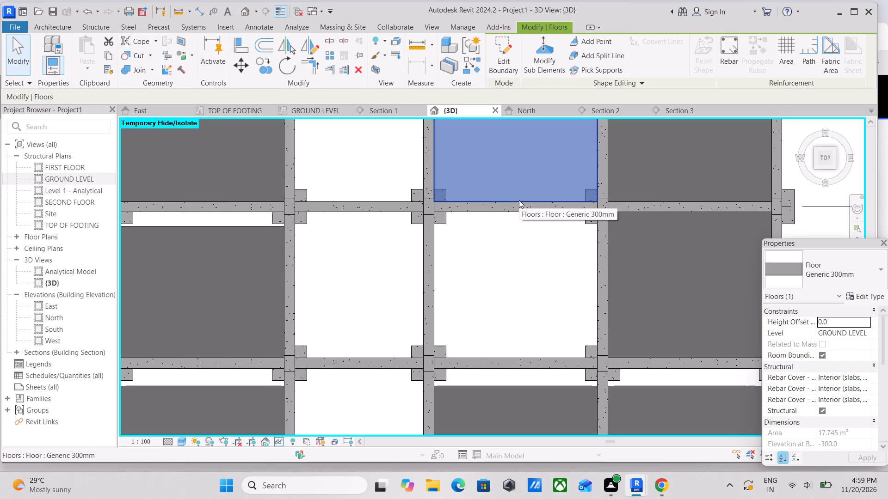
text(co)
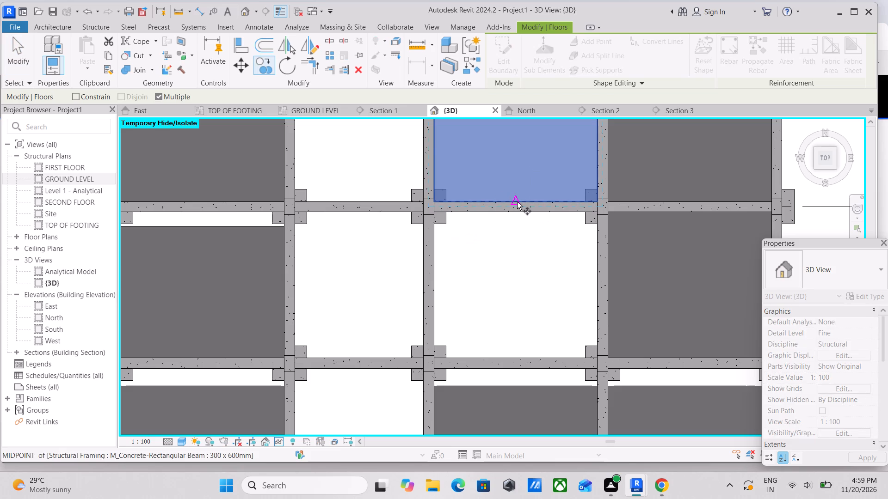
click(517, 202)
middle_drag(512, 251, 511, 141)
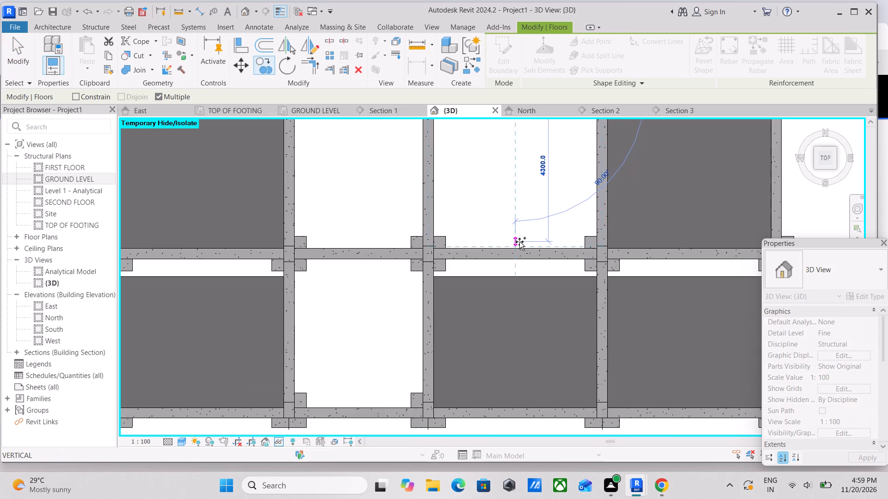
click(518, 245)
scroll(527, 226, down, 4)
middle_drag(527, 226, 534, 243)
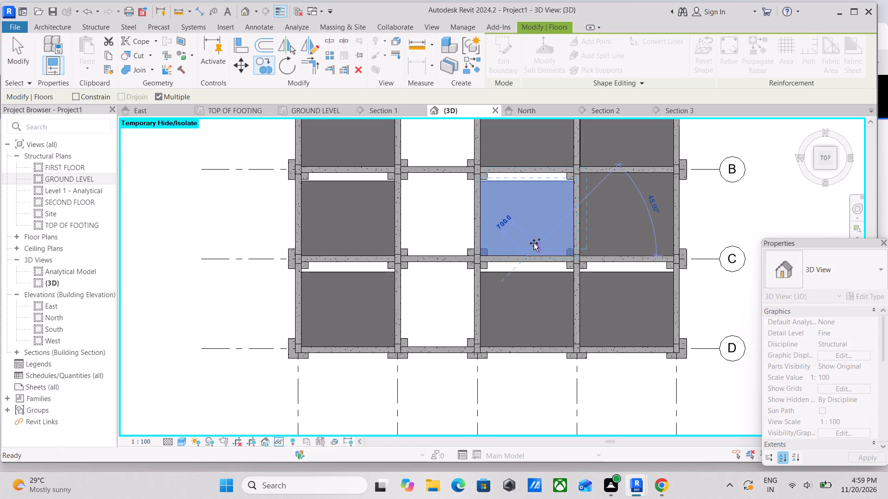
key(Escape)
key(Escape)
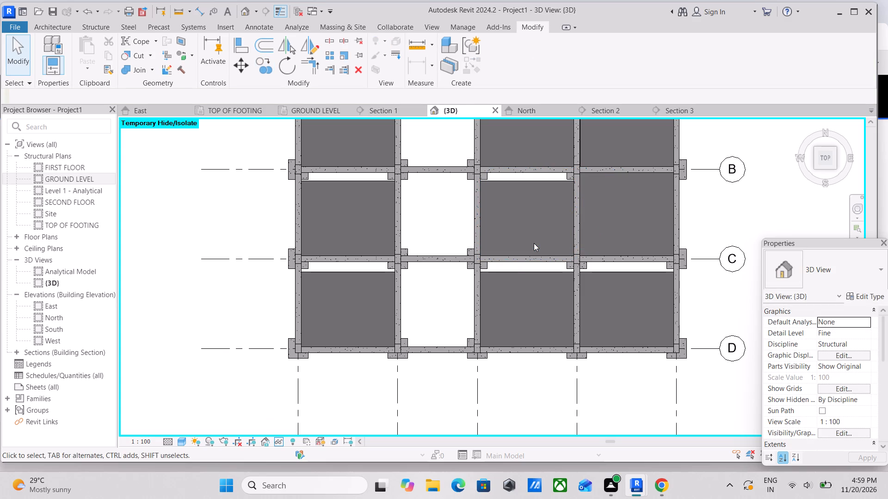
Edit the boundary of the copied slab between grids B and C, moving its north line about 400 mm north towards the grid B beam.
scroll(560, 227, up, 3)
click(535, 155)
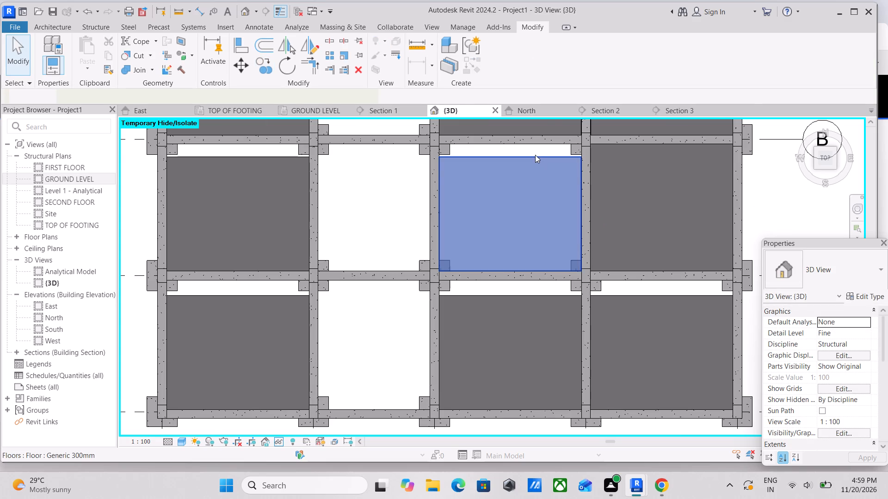
click(490, 61)
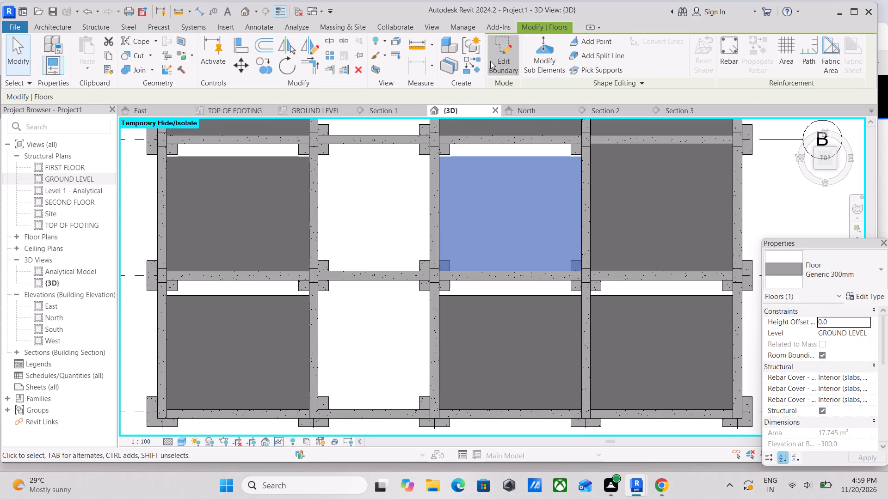
scroll(610, 207, up, 3)
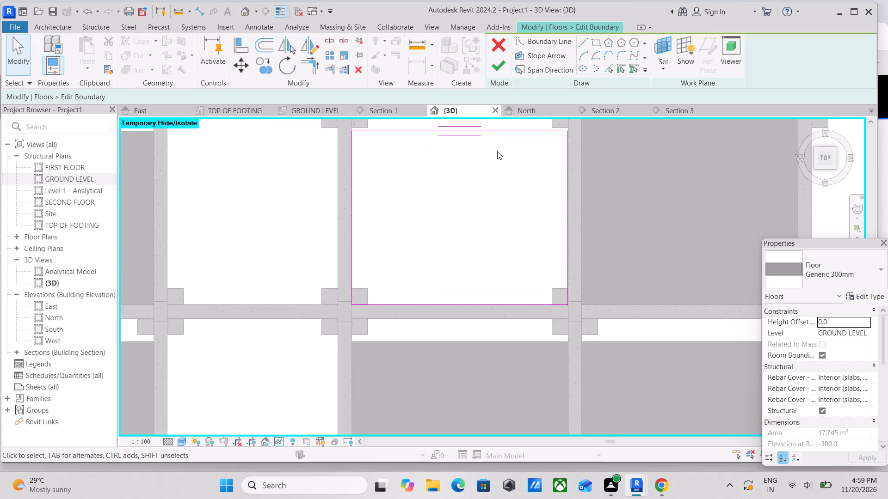
middle_drag(499, 152, 601, 269)
click(585, 255)
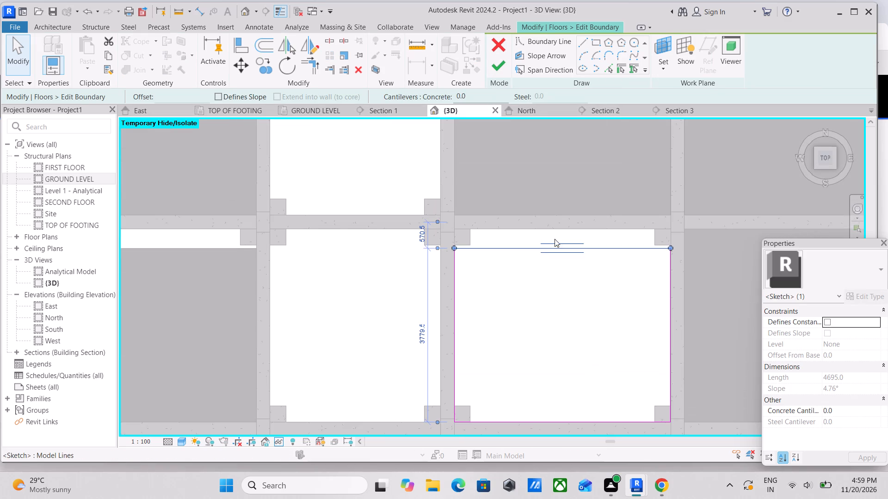
scroll(573, 258, up, 1)
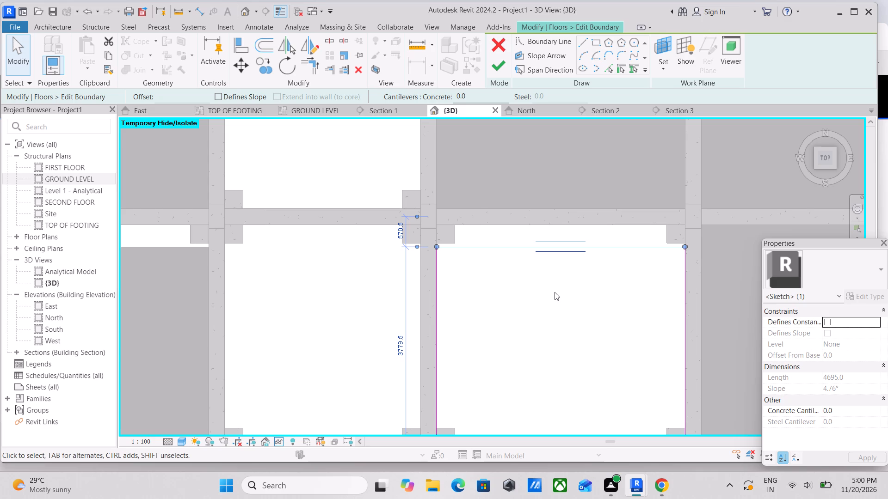
key(Up)
key(Up)
key(Up)
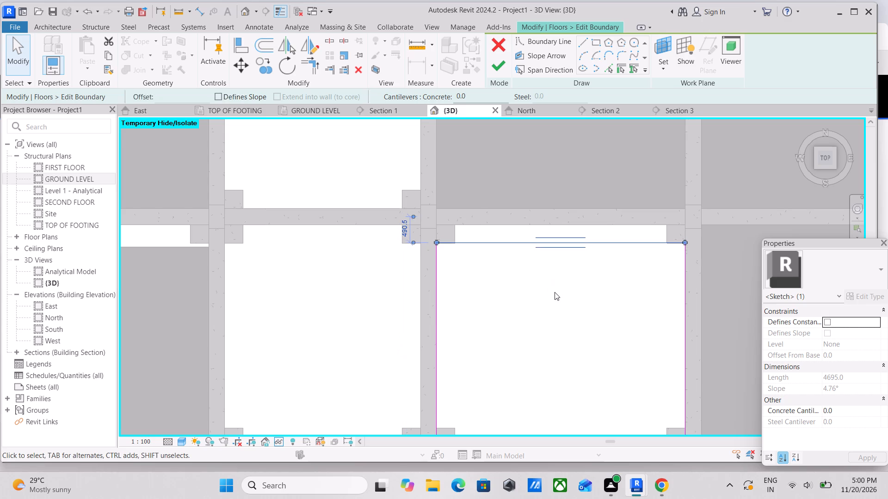
key(Up)
key(Up)
key(Up)
key(Up)
key(Up)
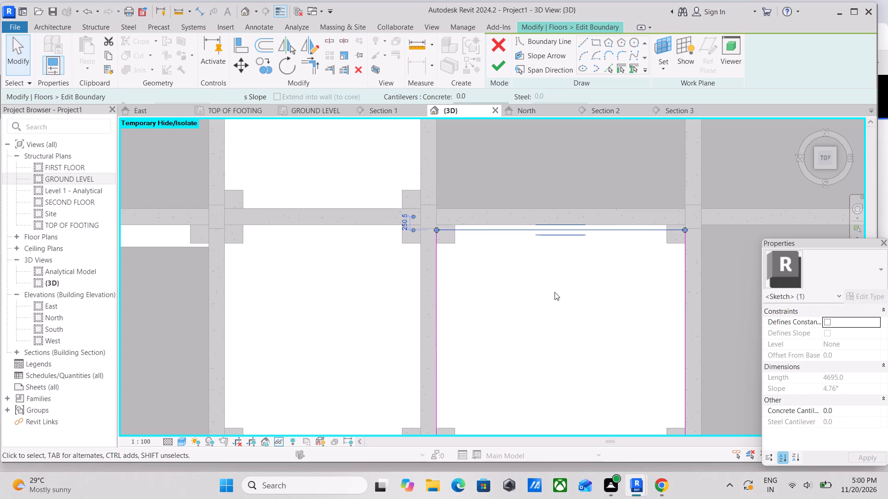
key(Up)
key(Up)
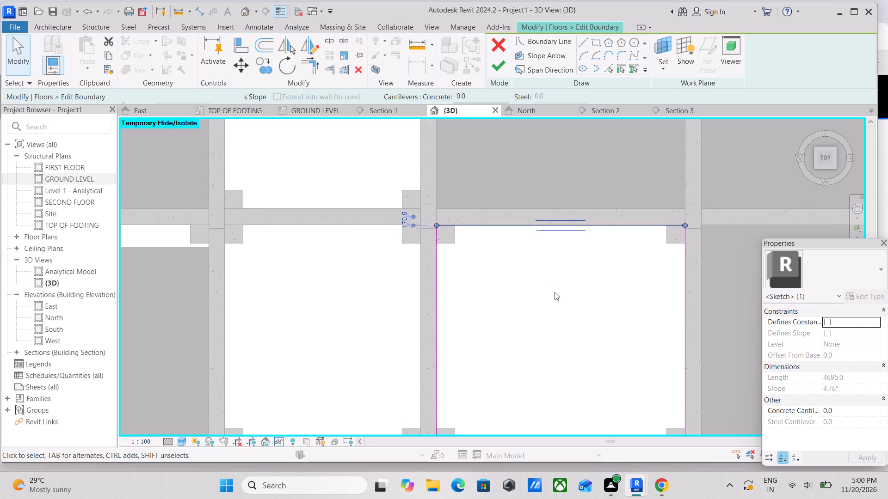
Nudge the slab's north boundary line about 20 mm further north onto the inner face of the grid B beam.
scroll(563, 278, up, 4)
middle_drag(594, 234, 543, 310)
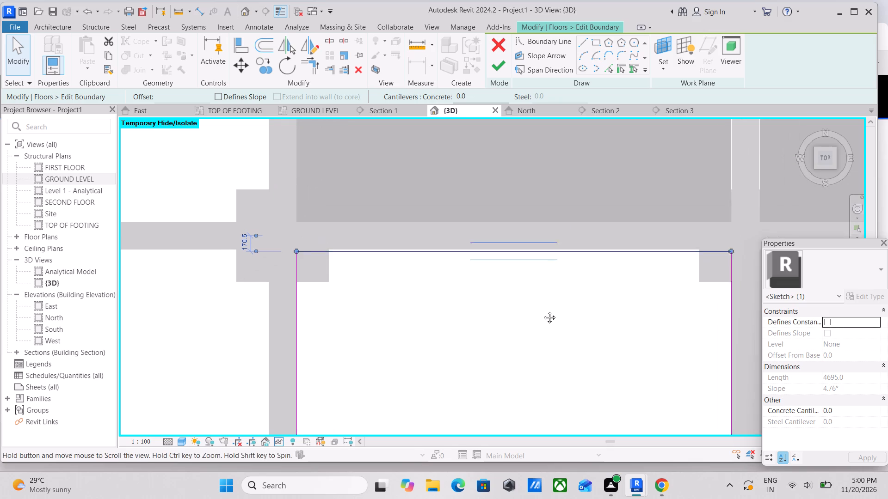
middle_drag(543, 310, 542, 313)
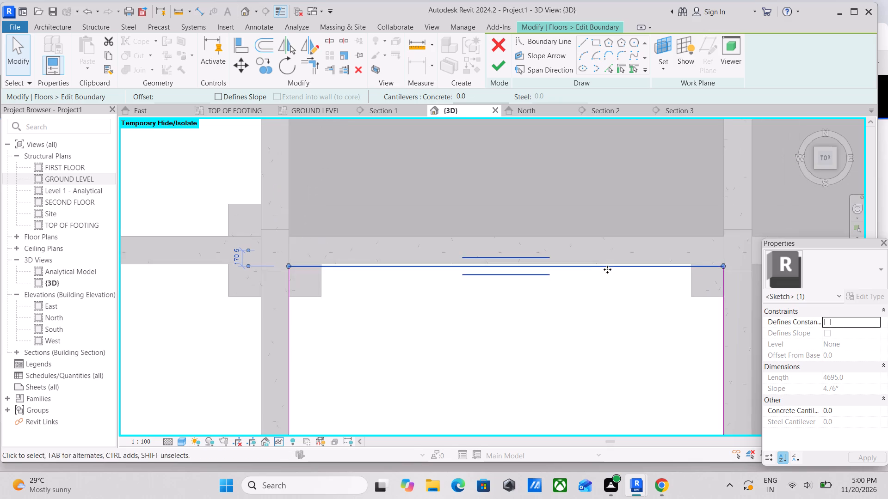
scroll(616, 270, up, 1)
key(Up)
scroll(687, 247, up, 2)
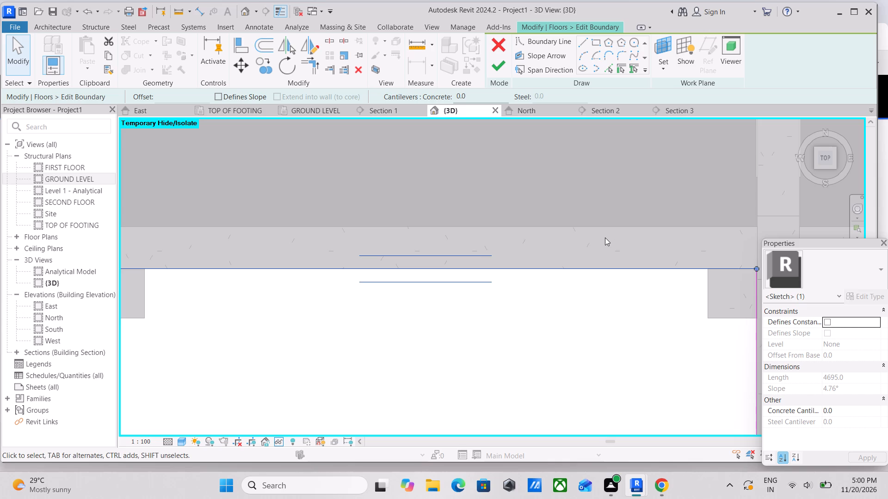
scroll(658, 274, up, 2)
scroll(646, 242, down, 2)
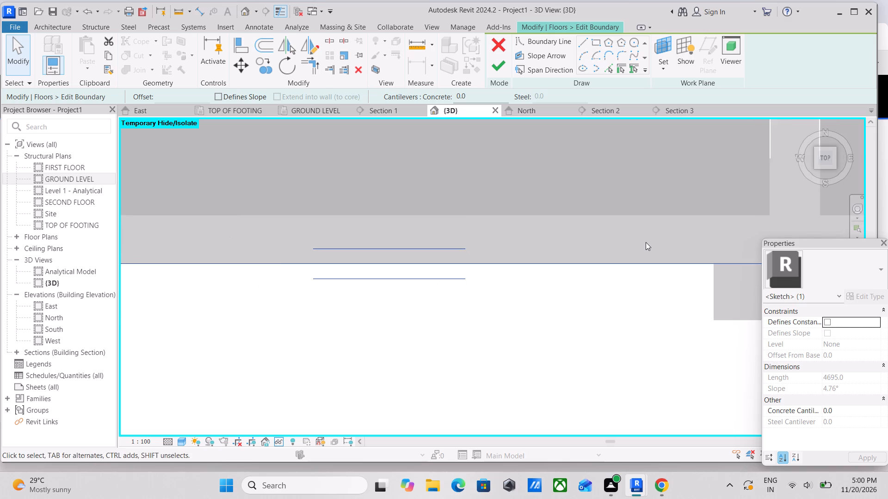
Nudge the same slab's east boundary line slightly east to meet the inner face of the east beam.
scroll(646, 242, down, 6)
middle_drag(646, 242, 642, 212)
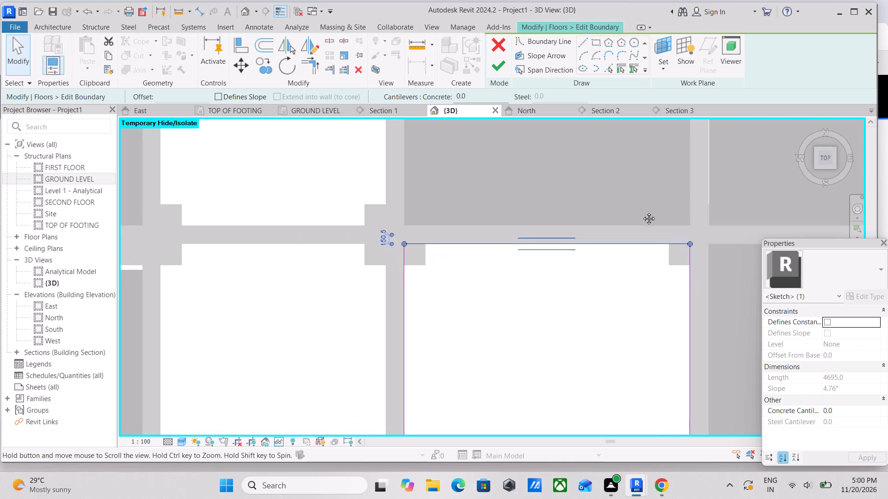
middle_drag(642, 212, 646, 176)
middle_drag(620, 245, 631, 140)
middle_drag(623, 327, 627, 338)
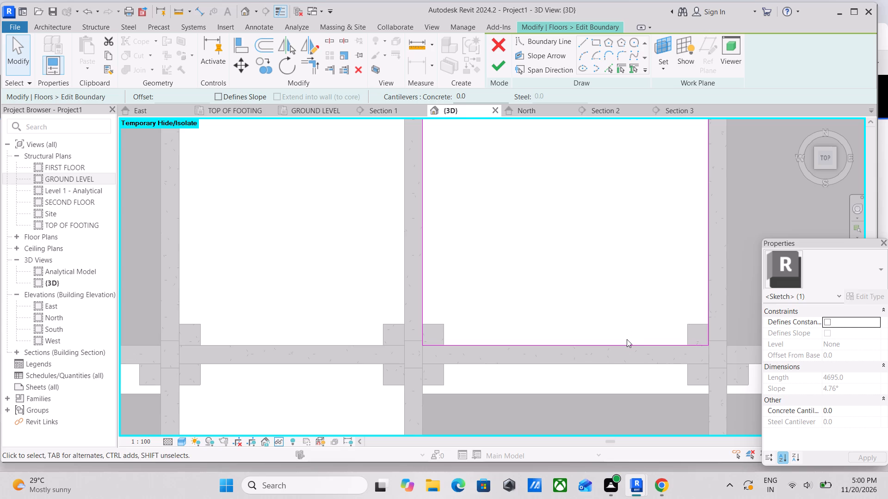
scroll(633, 303, down, 3)
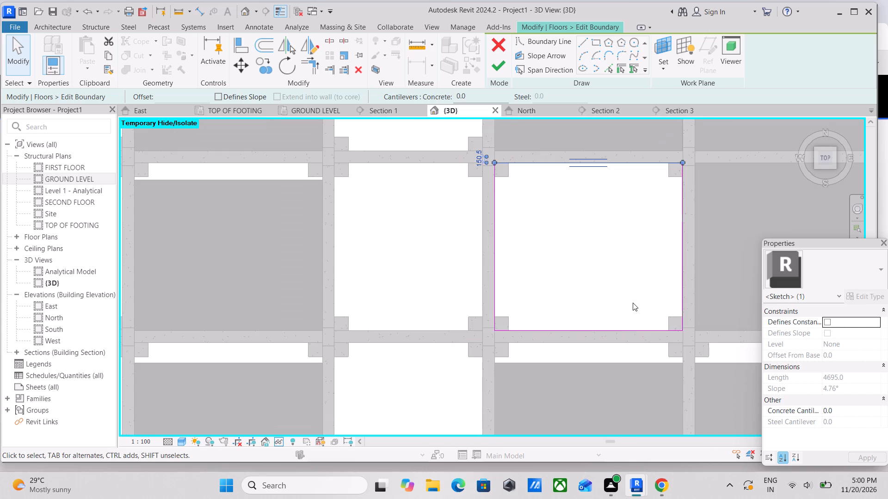
scroll(530, 219, up, 2)
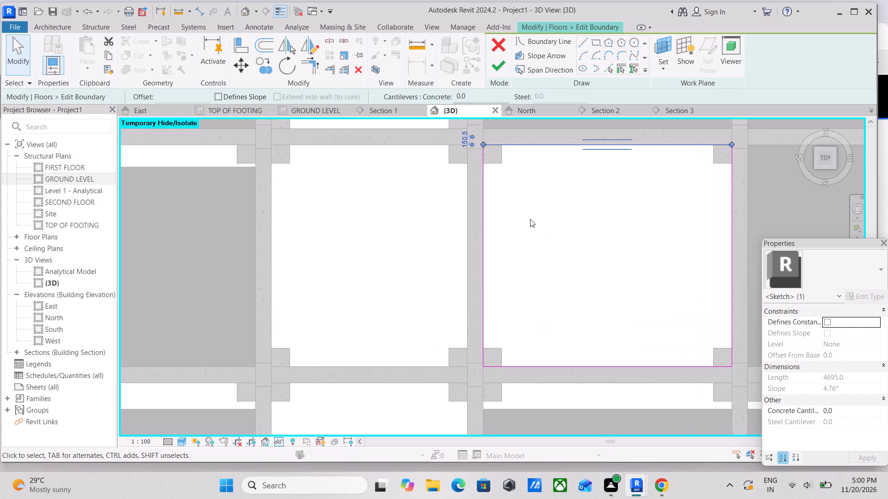
scroll(744, 227, up, 3)
scroll(723, 191, up, 2)
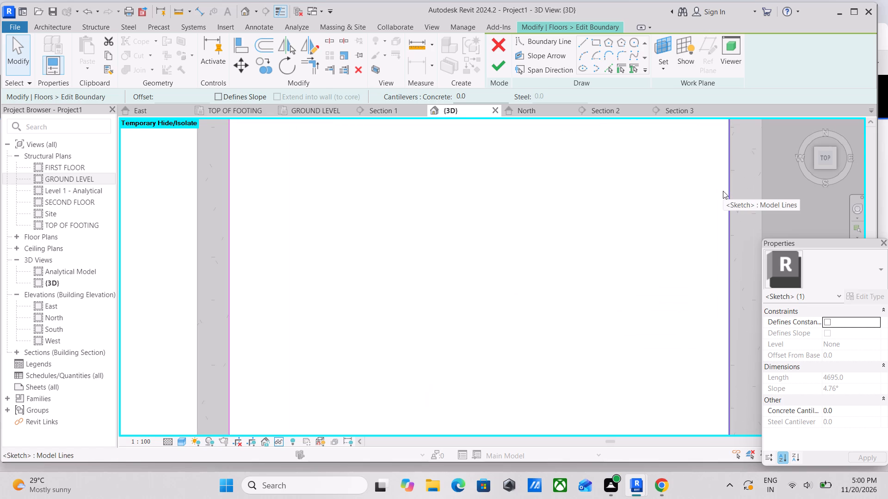
scroll(723, 191, up, 2)
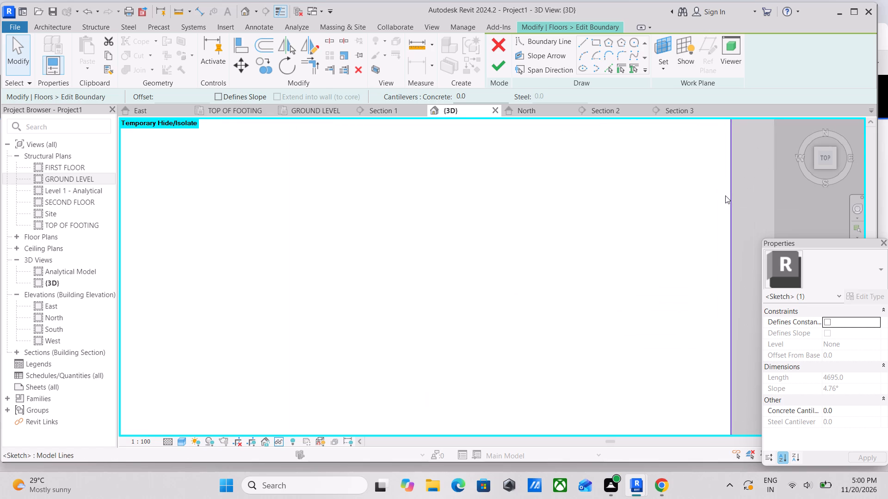
scroll(755, 223, up, 1)
click(727, 229)
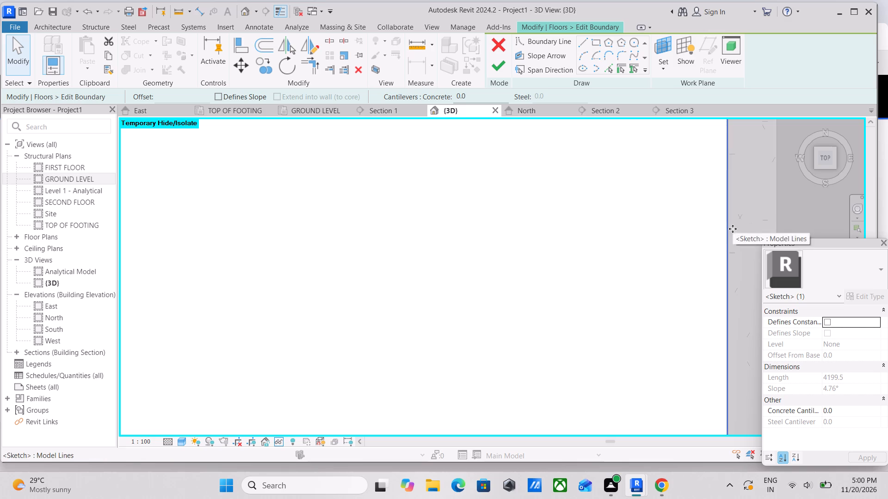
scroll(733, 229, up, 11)
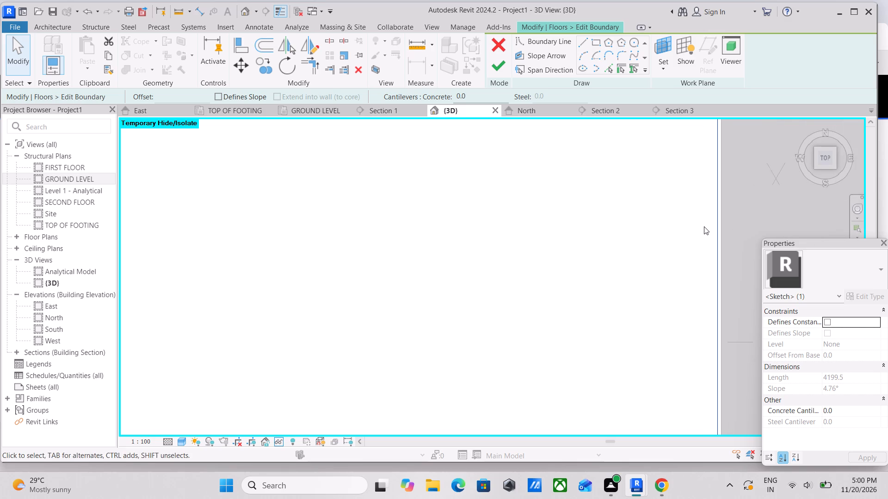
key(Right)
key(Right)
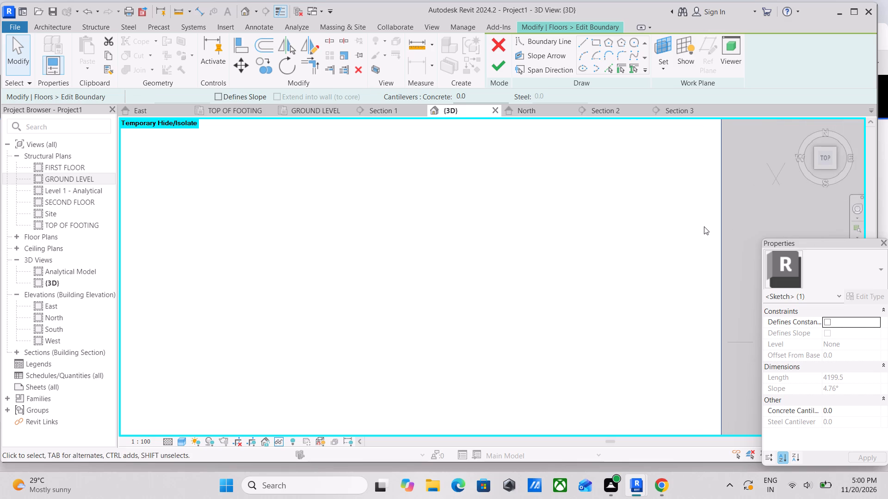
Check the slab's boundary lines against the surrounding beams and finish the boundary edit of the slab between grids B and C.
scroll(693, 240, down, 13)
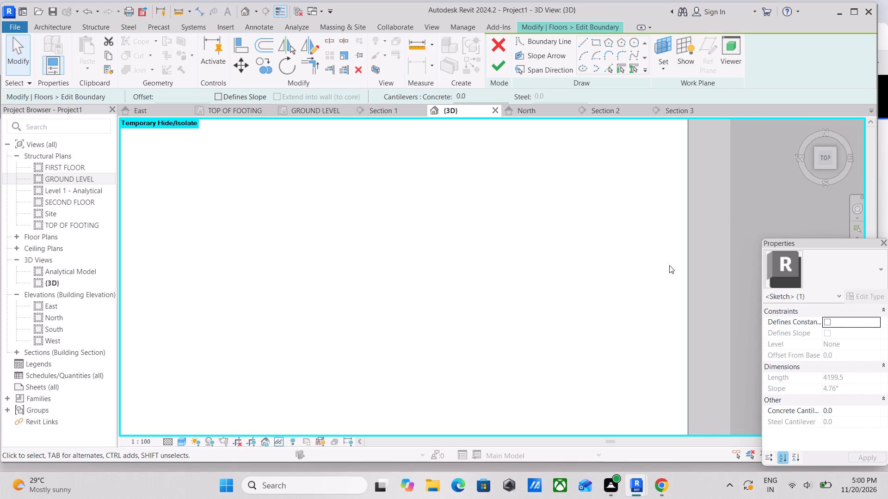
scroll(545, 288, down, 7)
middle_drag(521, 285, 608, 201)
scroll(542, 336, up, 1)
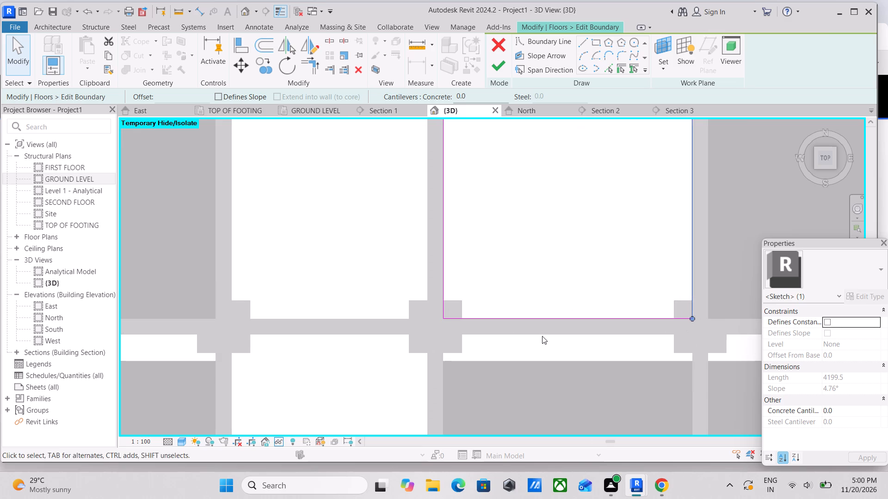
scroll(457, 226, up, 2)
middle_drag(442, 204, 511, 260)
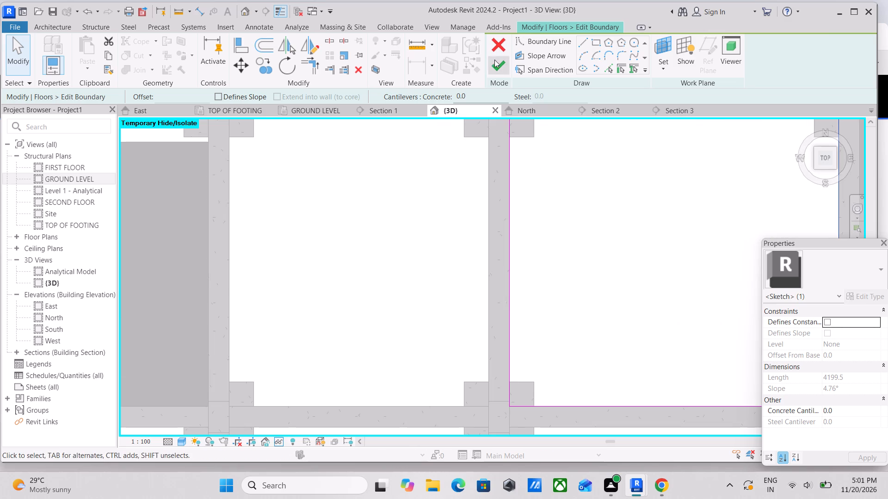
click(497, 62)
scroll(505, 128, down, 9)
middle_drag(533, 182, 559, 204)
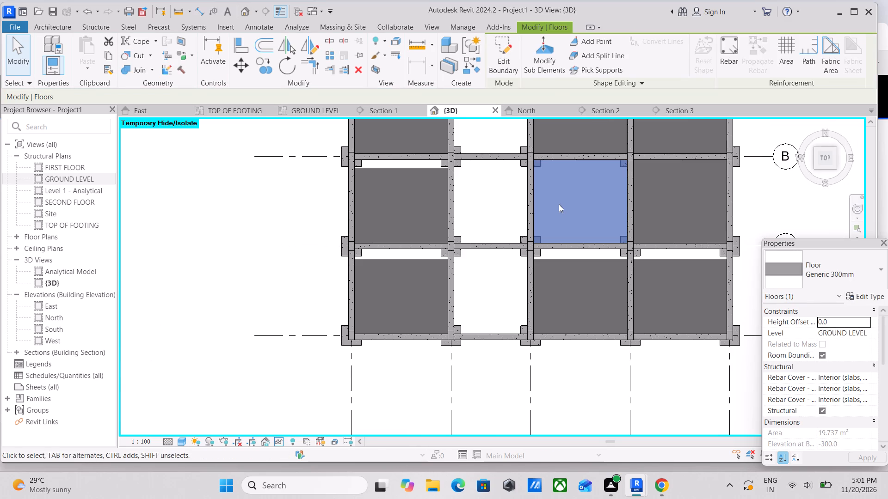
key(Escape)
Edit the boundary of the slab south of it, between grids C and D, moving its north line 500 mm north onto the grid C beam's inner face.
click(574, 263)
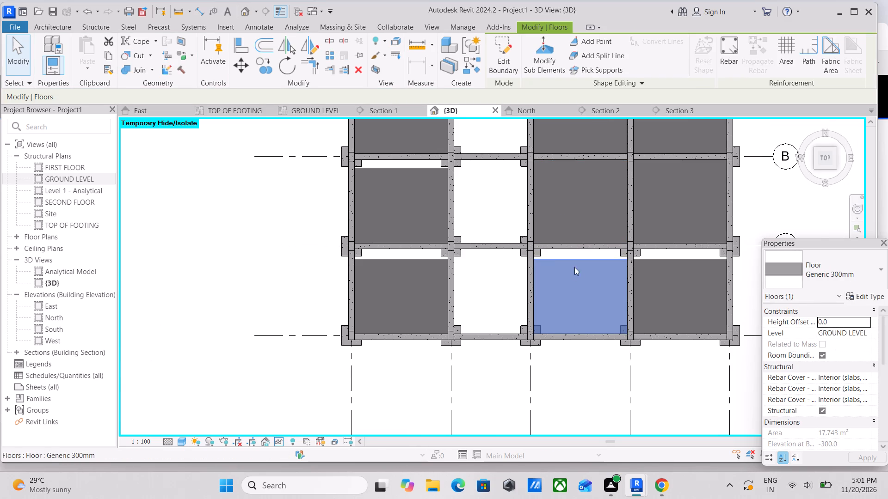
scroll(575, 278, up, 1)
click(501, 55)
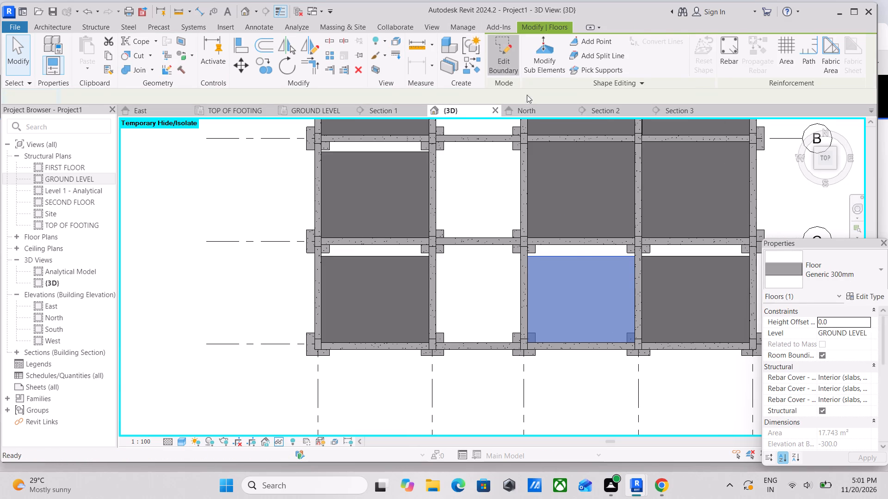
click(580, 253)
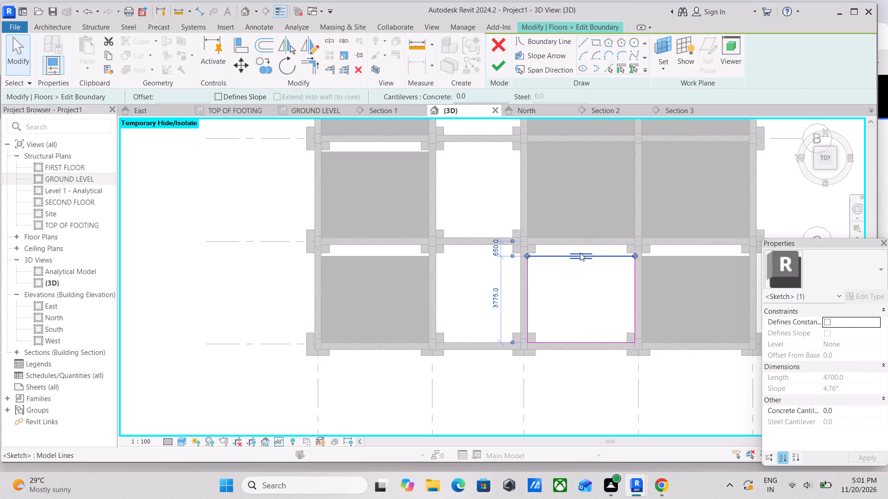
key(Up)
key(Up)
key(Up)
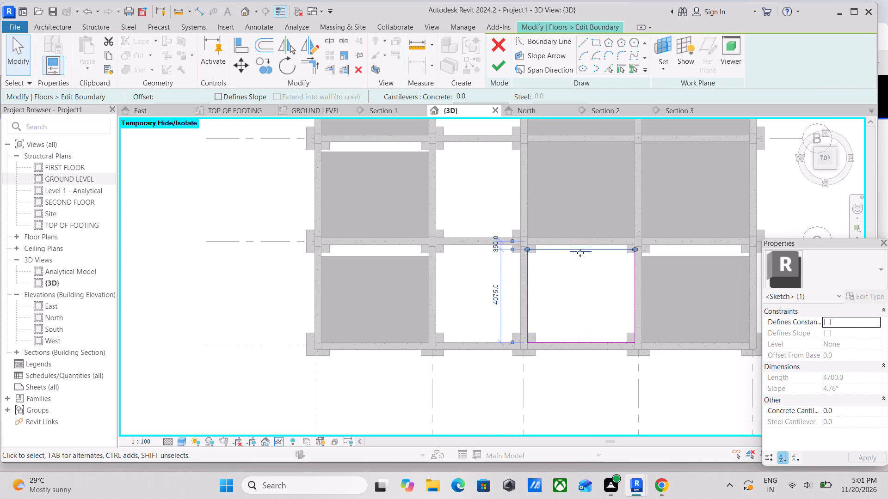
scroll(578, 260, up, 9)
key(Up)
key(Up)
key(Up)
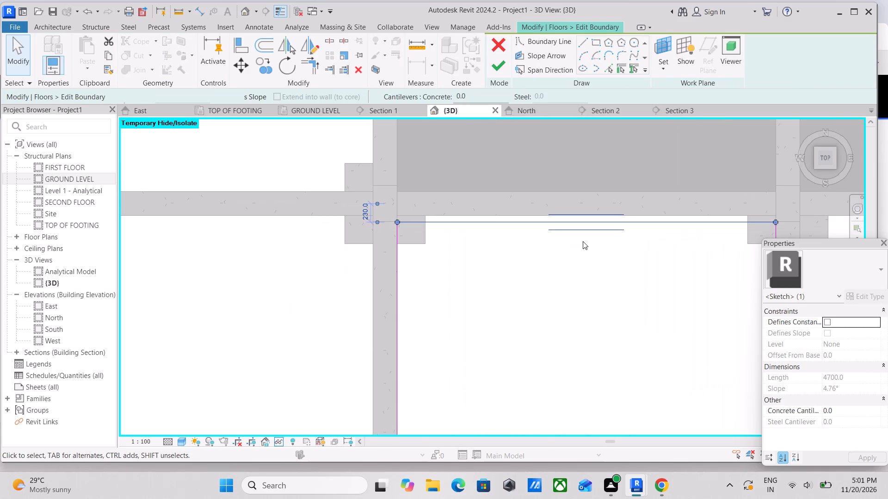
key(Up)
key(Up)
Check that slab's corners against the surrounding beams and finish its boundary edit.
scroll(569, 233, up, 3)
scroll(580, 225, down, 3)
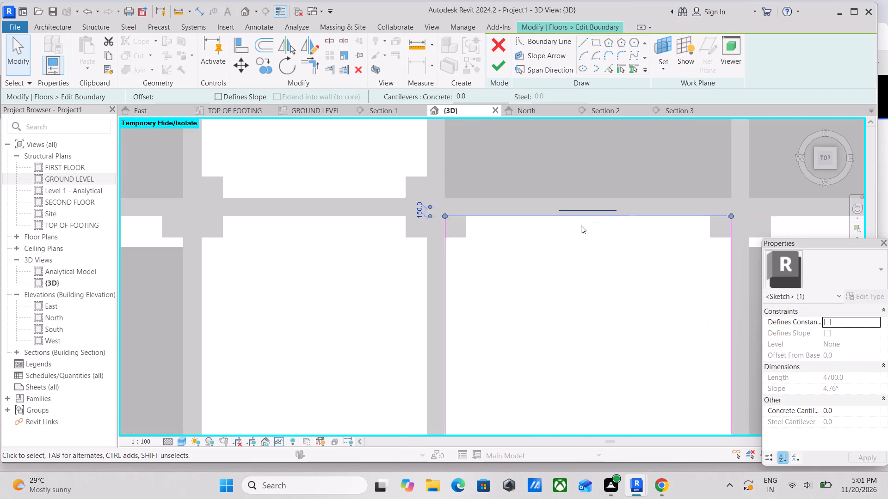
scroll(581, 225, down, 5)
middle_drag(579, 231, 572, 214)
scroll(576, 224, up, 1)
scroll(650, 321, down, 1)
middle_drag(649, 320, 657, 275)
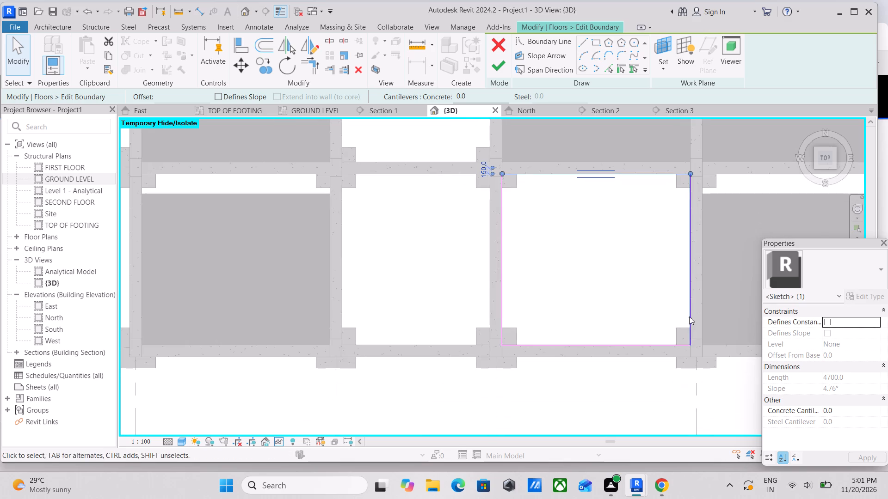
scroll(692, 316, up, 2)
scroll(689, 229, down, 1)
middle_drag(689, 229, 691, 295)
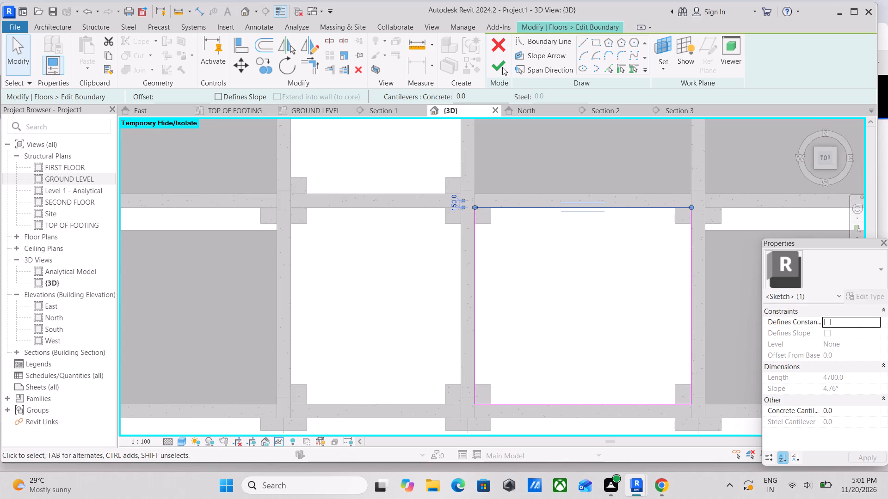
click(502, 67)
scroll(502, 67, down, 3)
middle_drag(502, 67, 459, 65)
key(Escape)
scroll(459, 66, down, 3)
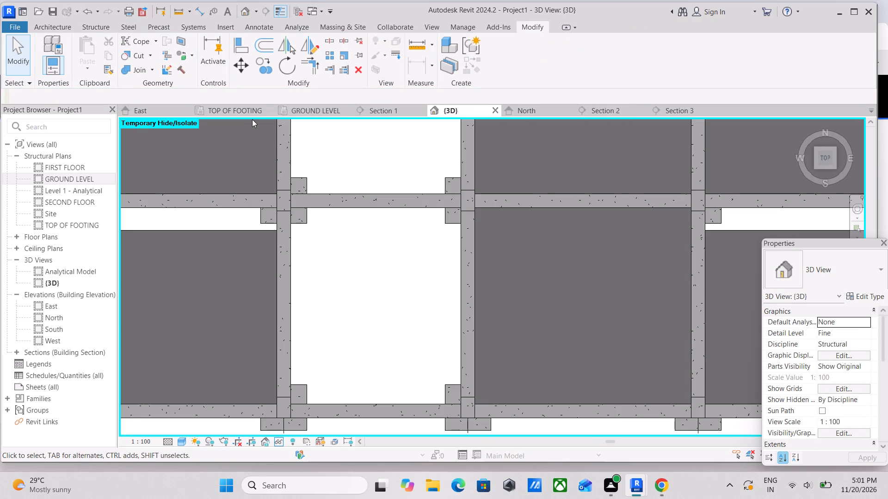
Edit the boundary of the easternmost slab between grids C and D, moving its north line 500 mm north onto the grid C beam's inner face.
scroll(367, 207, down, 3)
middle_drag(368, 205, 283, 184)
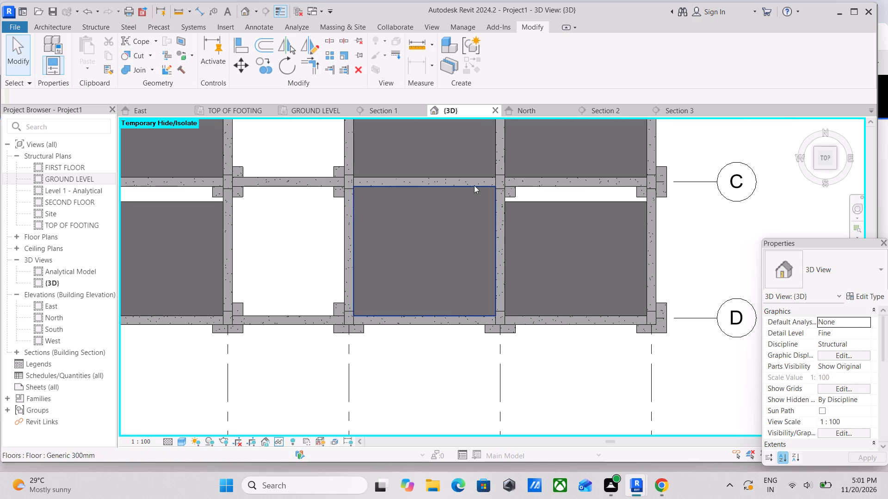
click(598, 204)
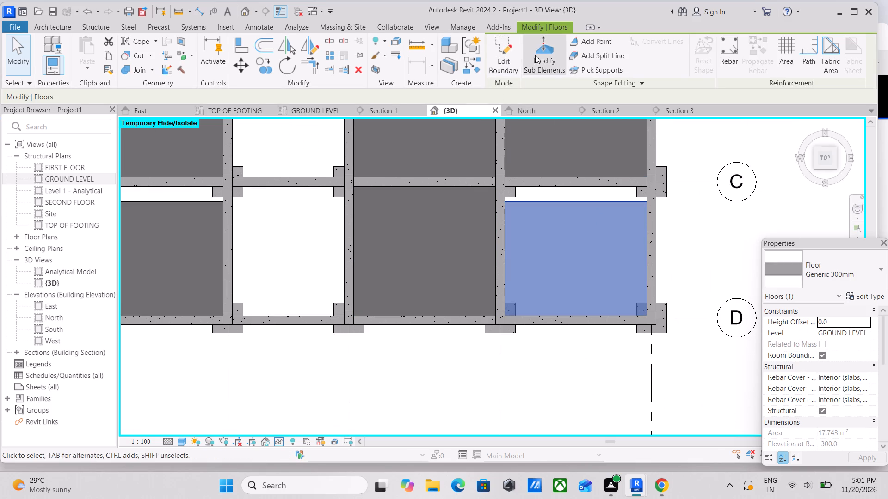
click(509, 58)
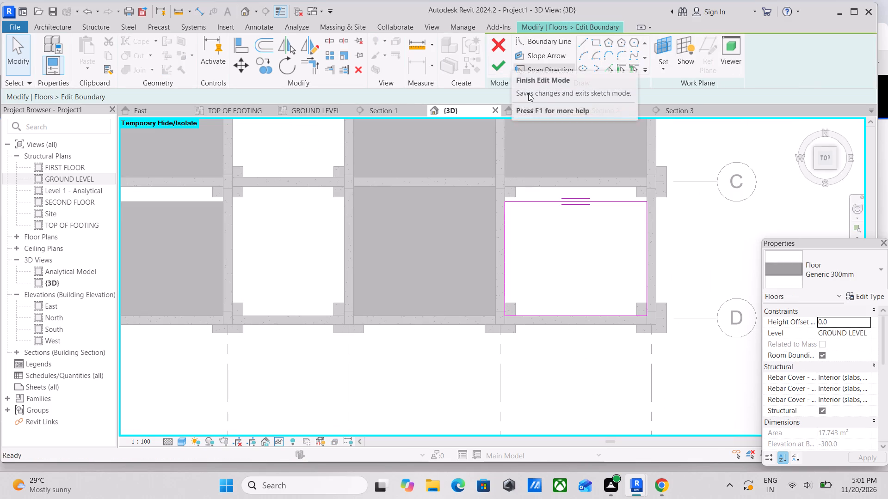
click(573, 197)
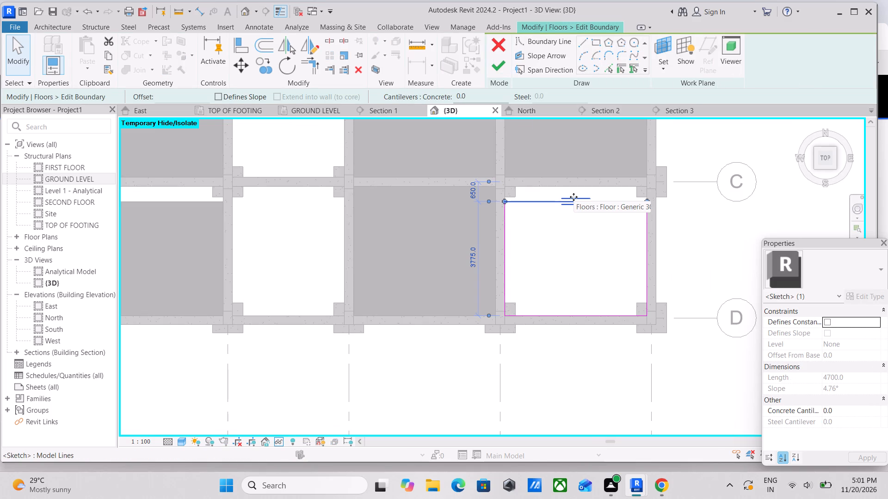
key(Up)
key(Up)
key(Up)
scroll(573, 197, up, 5)
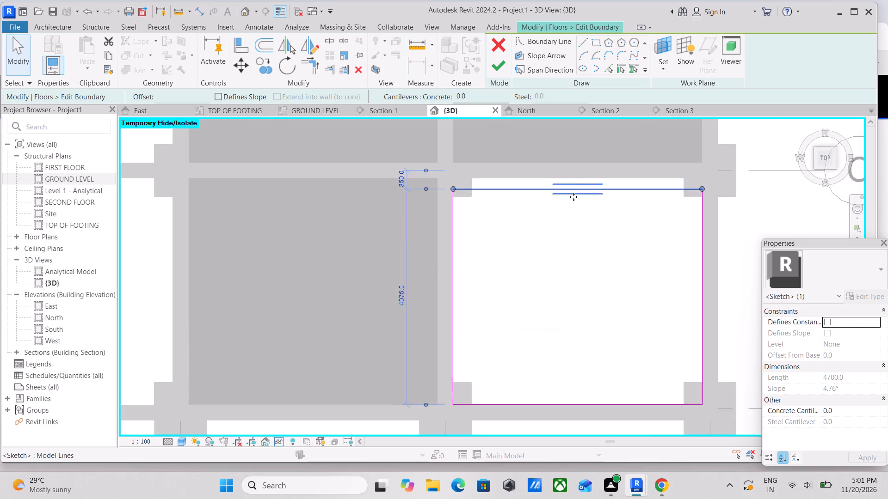
scroll(573, 197, up, 2)
key(Up)
key(Up)
key(Up)
key(Up)
key(Up)
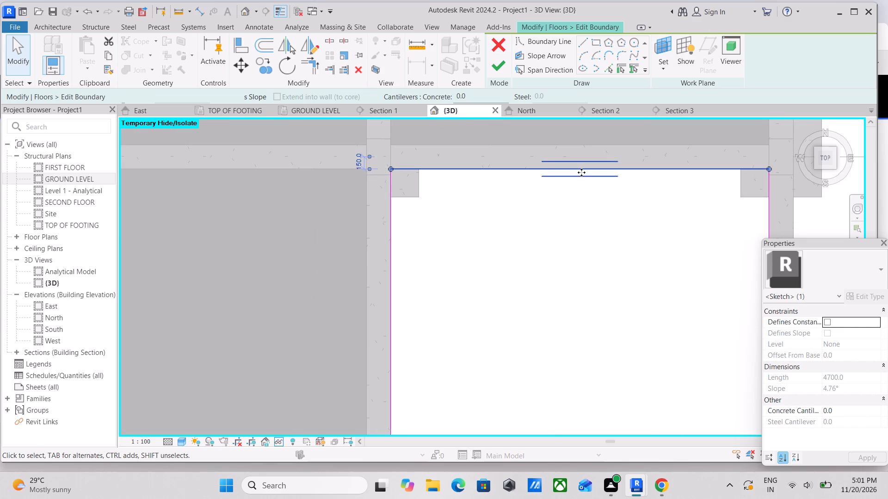
scroll(586, 197, down, 2)
key(Escape)
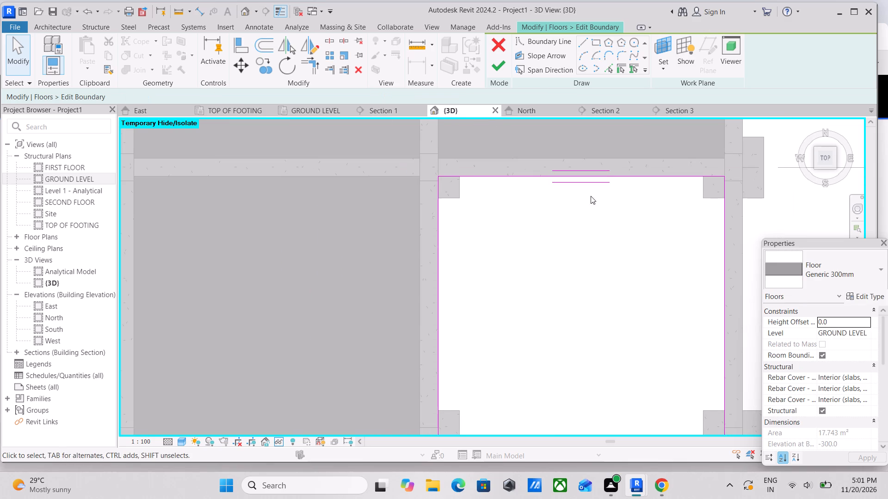
Check the easternmost slab's boundary corners against the beams and finish its boundary edit.
scroll(592, 195, down, 1)
scroll(690, 164, up, 14)
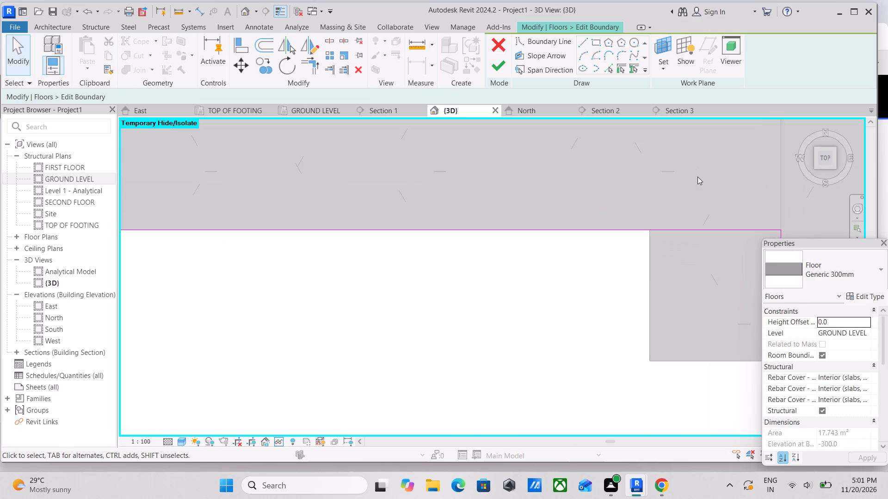
scroll(697, 176, down, 19)
scroll(663, 272, up, 3)
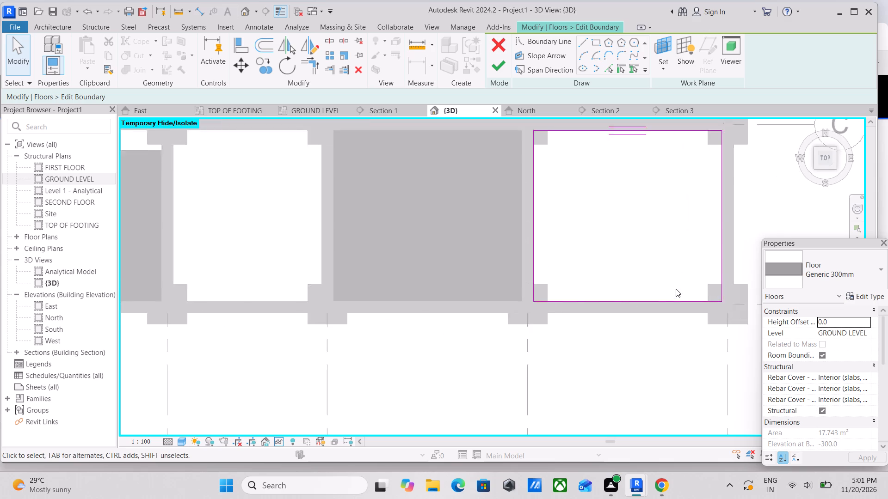
scroll(676, 289, up, 1)
click(499, 66)
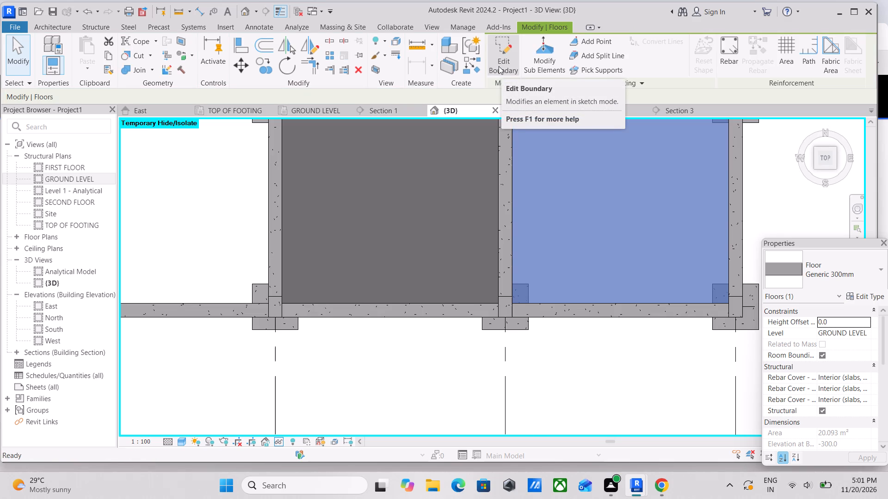
key(Escape)
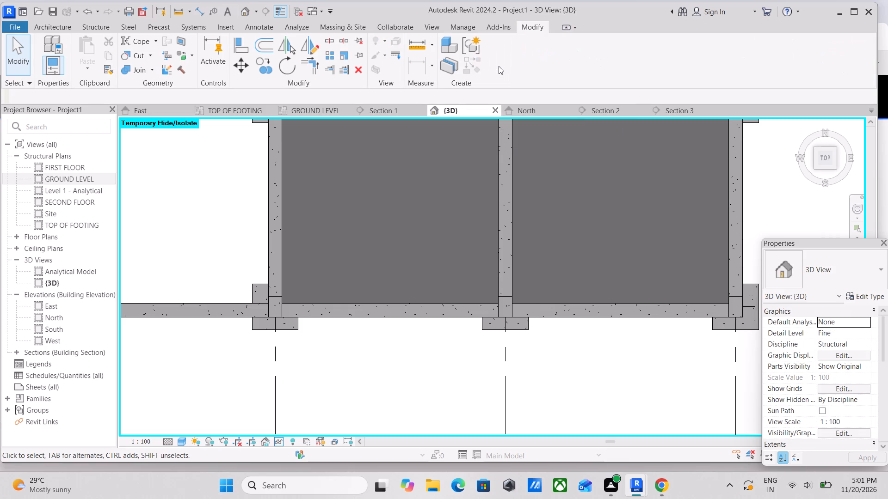
Edit the boundary of the westernmost slab between grids C and D, moving its north line north towards the grid C beam.
scroll(499, 67, down, 5)
scroll(502, 239, down, 2)
middle_drag(509, 245, 610, 311)
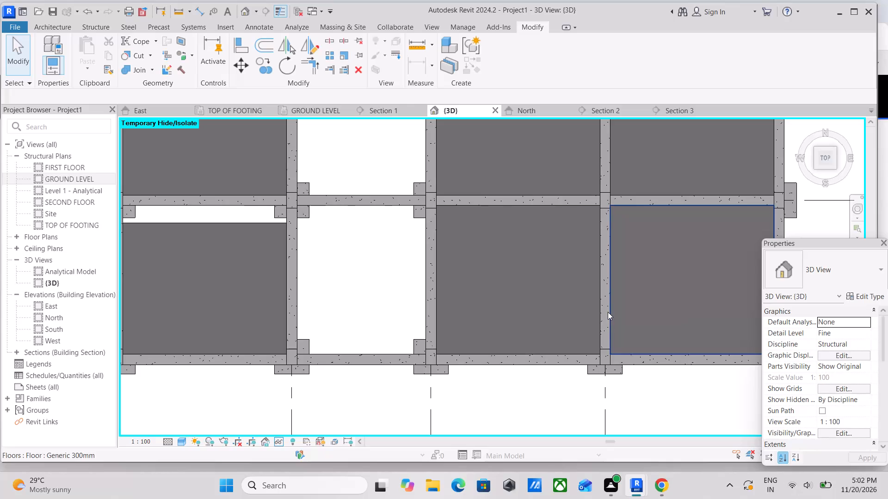
scroll(616, 266, up, 2)
middle_drag(585, 245, 586, 246)
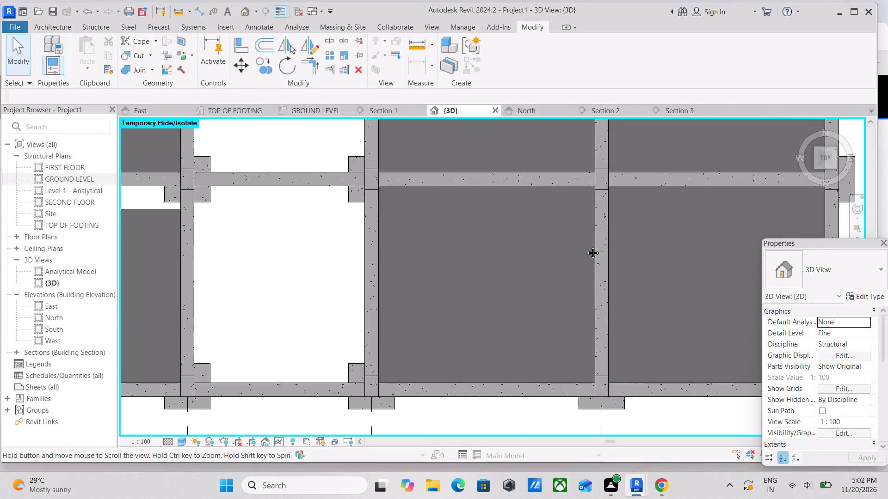
middle_drag(586, 246, 716, 268)
scroll(575, 243, down, 2)
middle_drag(559, 240, 673, 258)
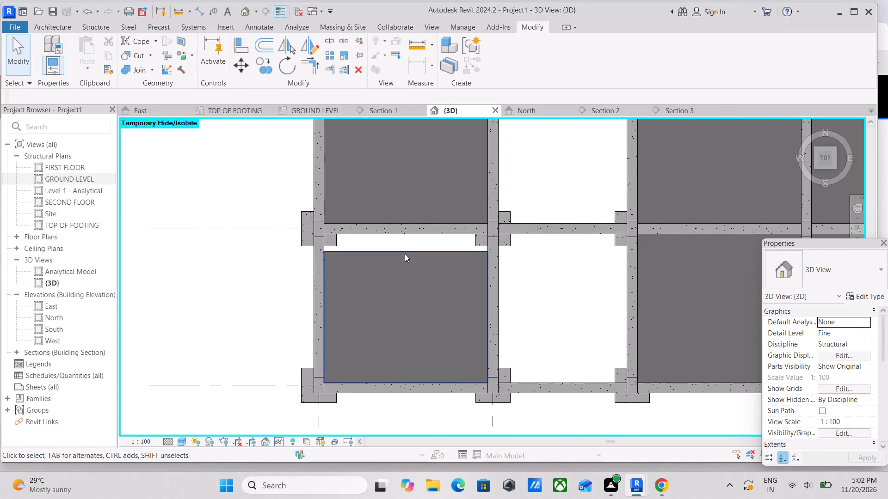
click(408, 247)
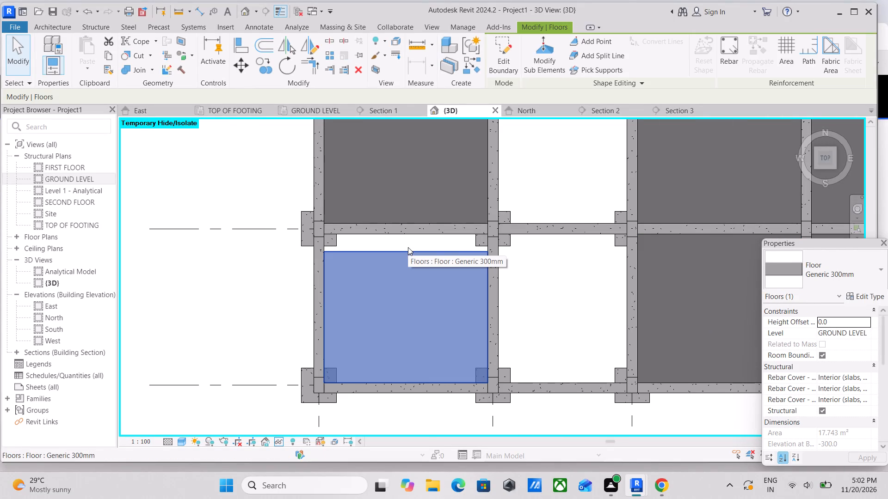
click(514, 40)
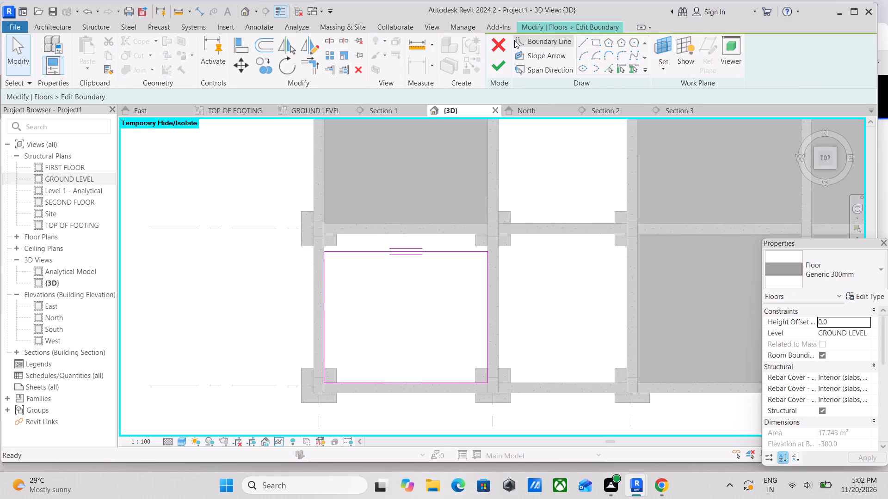
click(414, 246)
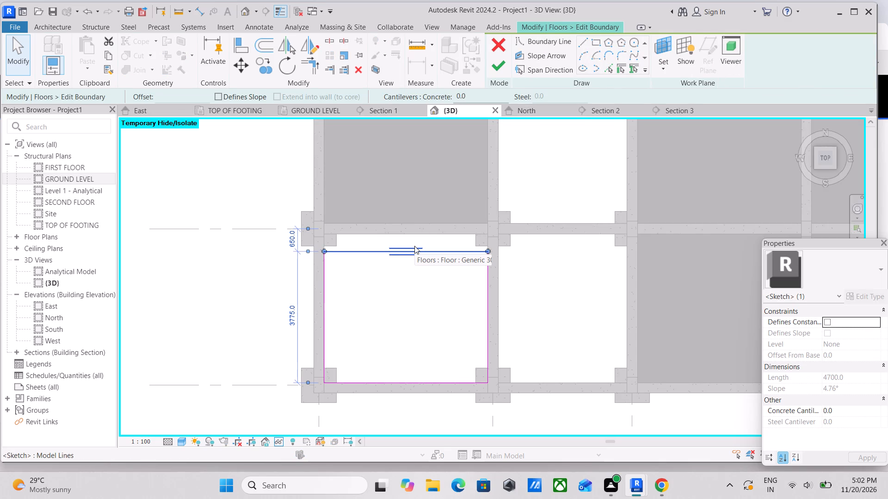
key(Up)
key(Up)
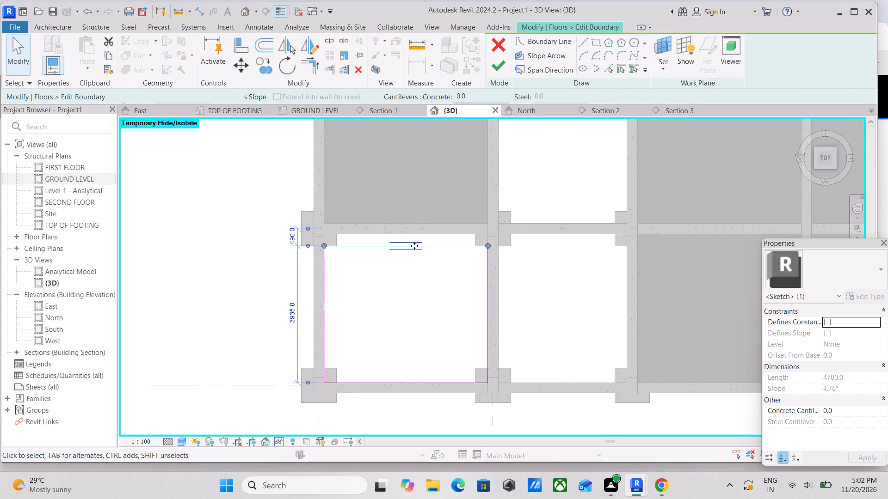
key(Up)
key(Up)
key(Up)
key(Up)
Nudge the westernmost slab's north boundary line slightly further north onto the inner face of the grid C beam.
scroll(414, 246, up, 3)
scroll(506, 208, up, 7)
scroll(511, 262, up, 6)
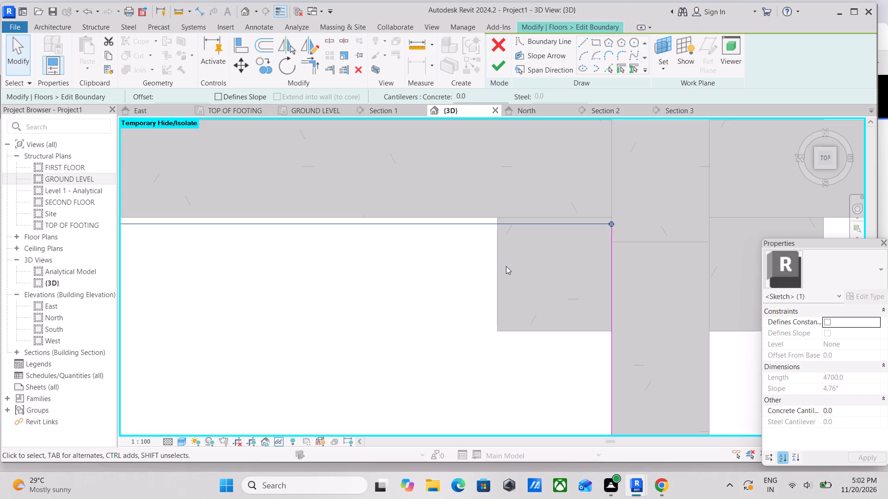
scroll(527, 266, up, 1)
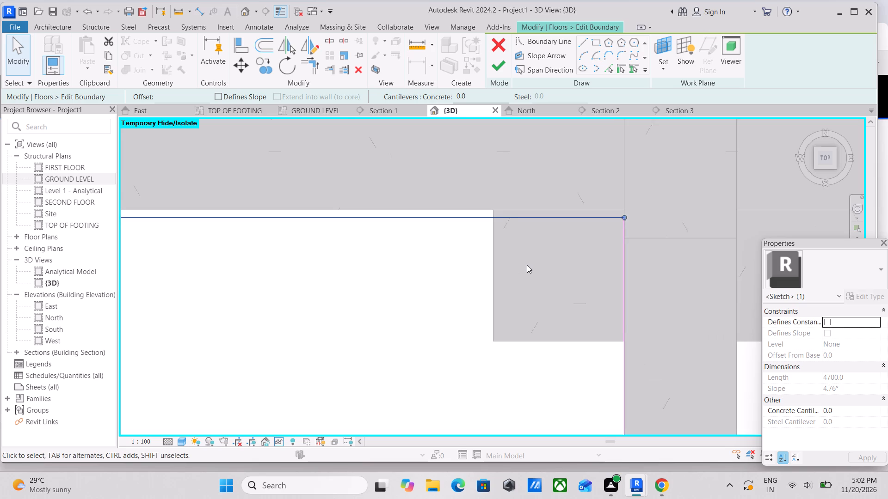
key(Up)
key(Up)
key(Up)
key(Up)
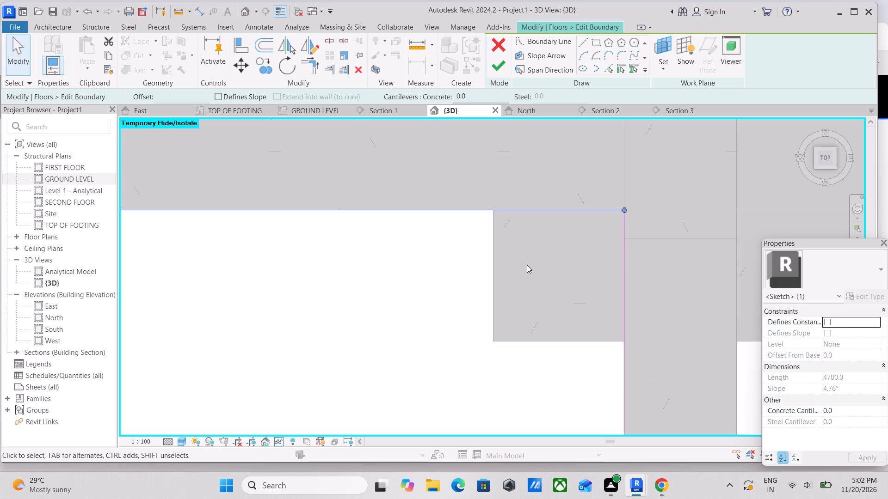
key(Escape)
scroll(527, 265, down, 5)
middle_drag(527, 265, 521, 226)
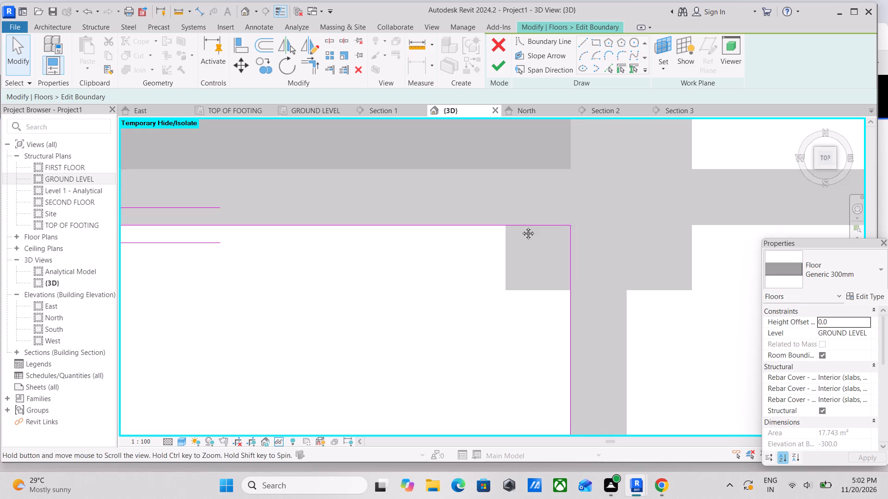
Check the boundary corners of the westernmost slab between grids C and D against the beams and finish its boundary edit.
middle_drag(521, 226, 534, 141)
scroll(530, 162, down, 1)
scroll(537, 267, down, 3)
middle_drag(541, 256, 622, 178)
scroll(481, 282, down, 5)
middle_drag(484, 260, 508, 241)
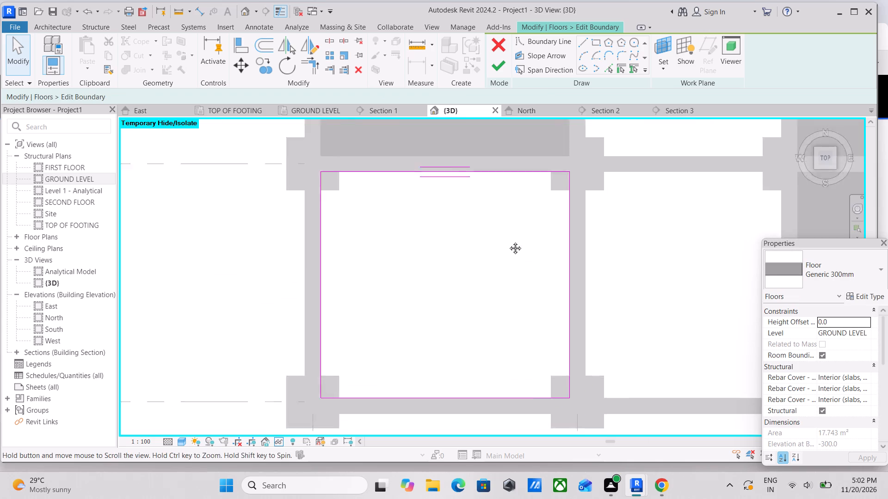
middle_drag(508, 241, 539, 229)
scroll(379, 228, up, 4)
scroll(453, 211, down, 4)
middle_drag(471, 216, 499, 164)
scroll(638, 316, up, 1)
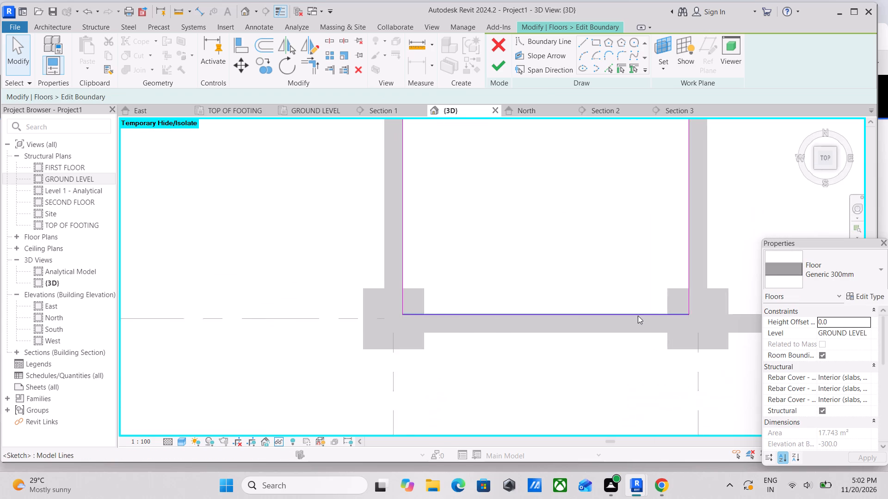
scroll(638, 316, up, 2)
middle_drag(680, 251, 586, 312)
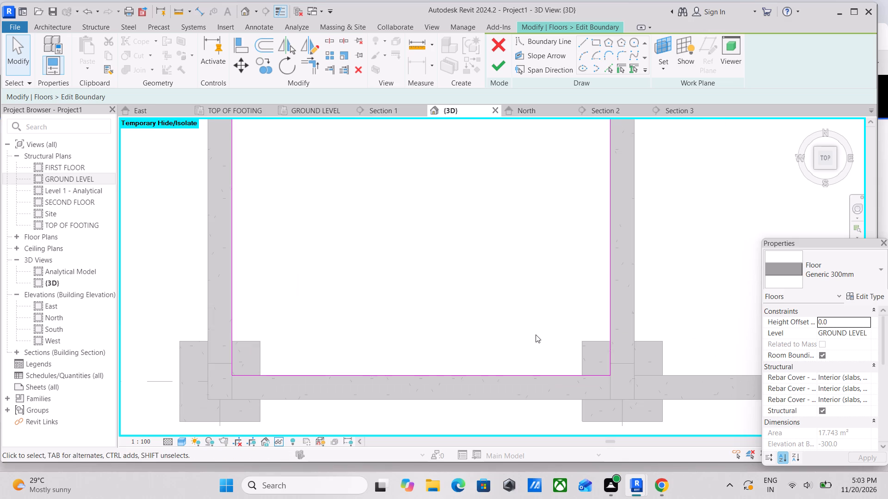
scroll(603, 299, up, 1)
scroll(585, 262, down, 1)
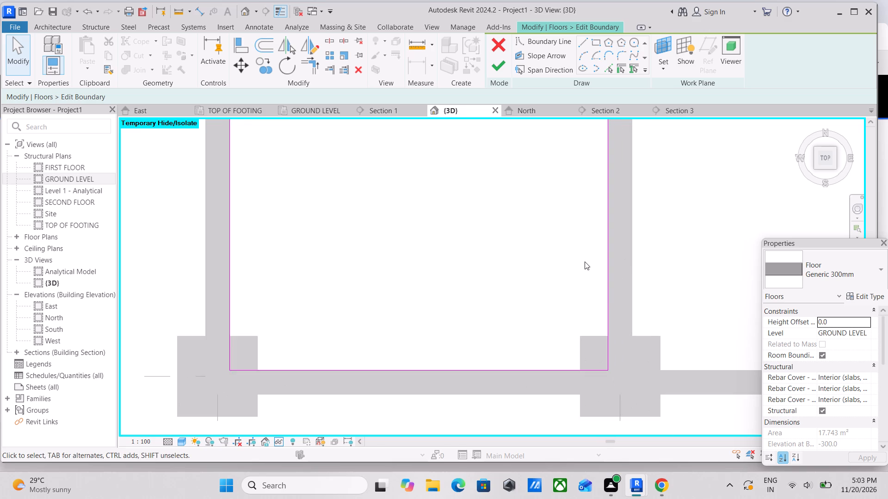
middle_drag(585, 262, 622, 338)
scroll(622, 338, up, 1)
scroll(594, 263, down, 3)
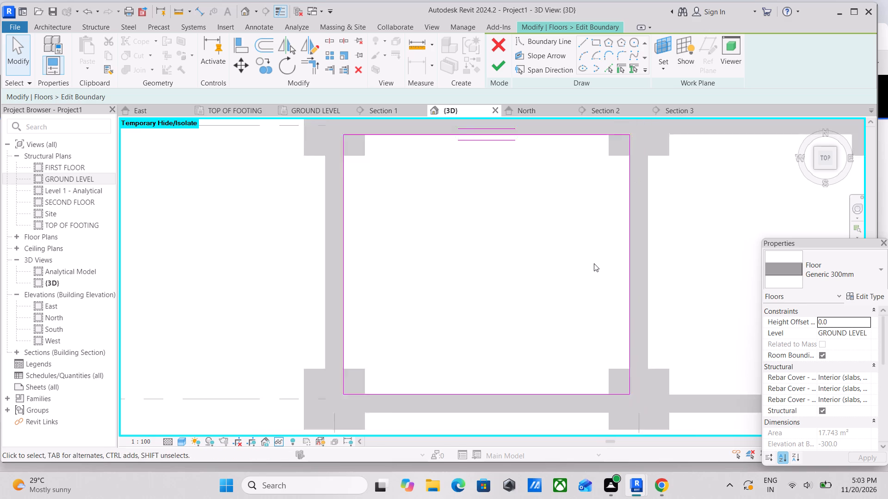
scroll(594, 263, down, 2)
middle_drag(588, 254, 605, 315)
scroll(562, 286, up, 3)
scroll(354, 242, up, 2)
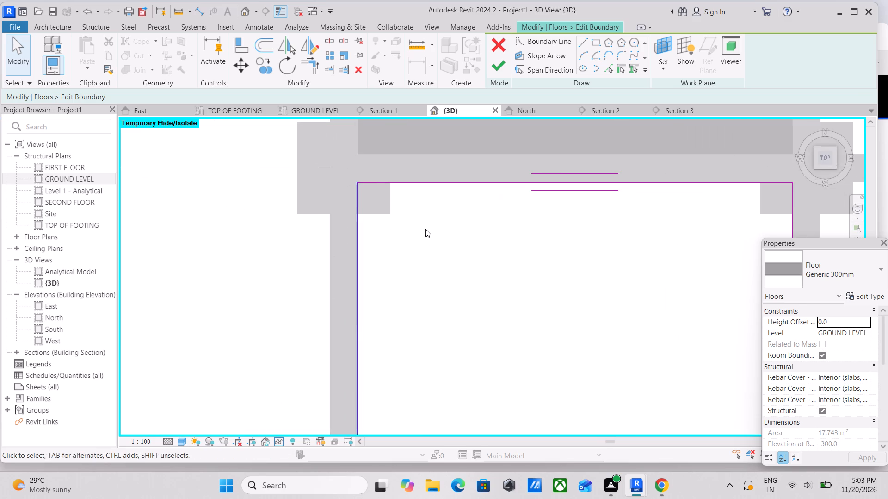
middle_drag(539, 243, 446, 257)
click(505, 63)
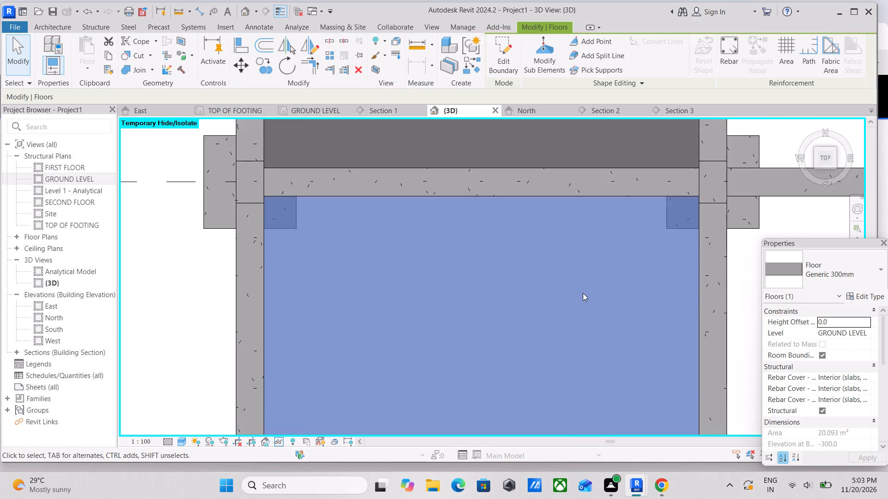
Edit the boundary of the slab between grids 1–2 and B–C, moving its north line north to the grid B beam.
scroll(583, 293, down, 8)
middle_drag(570, 283, 469, 220)
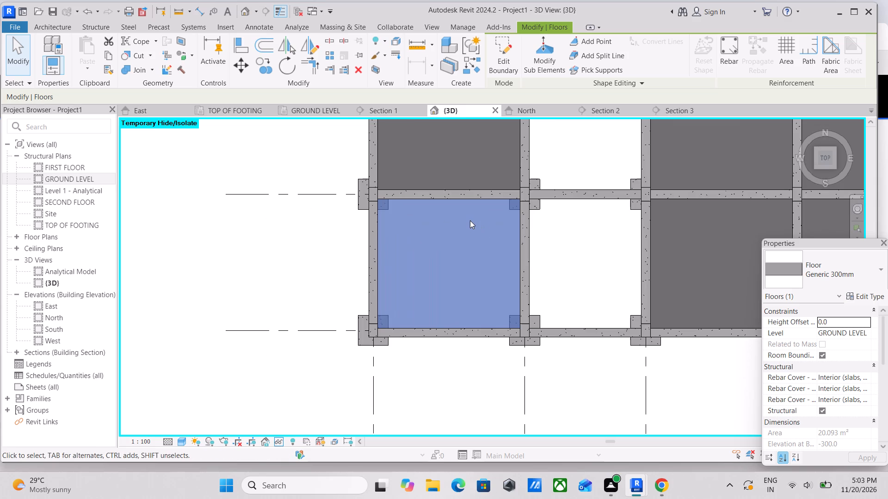
scroll(470, 220, down, 3)
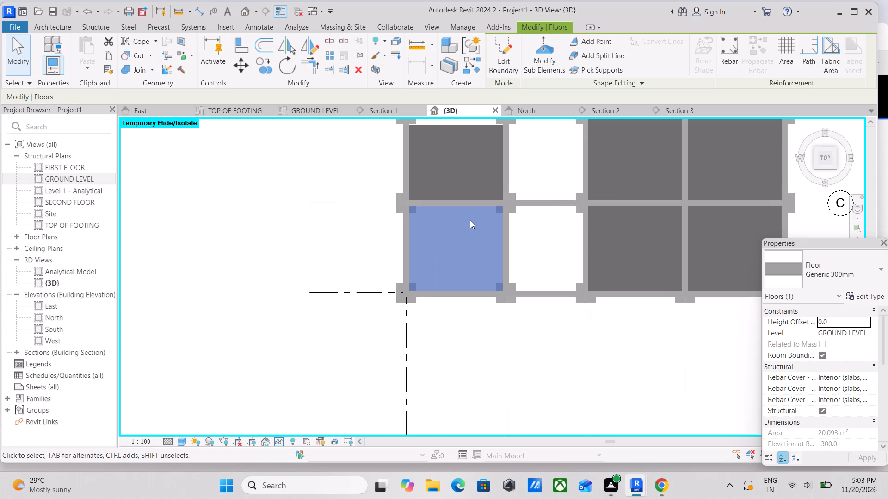
middle_drag(470, 220, 393, 264)
scroll(404, 268, down, 2)
middle_drag(407, 273, 456, 349)
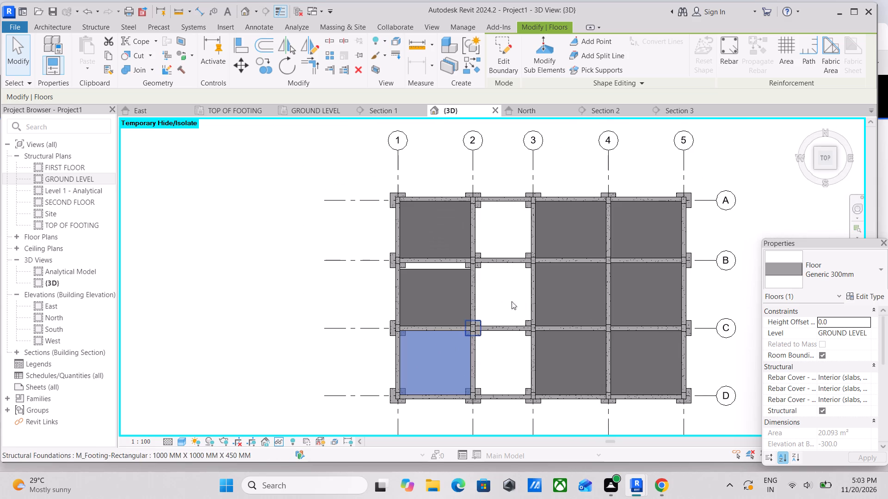
scroll(535, 309, up, 2)
click(398, 253)
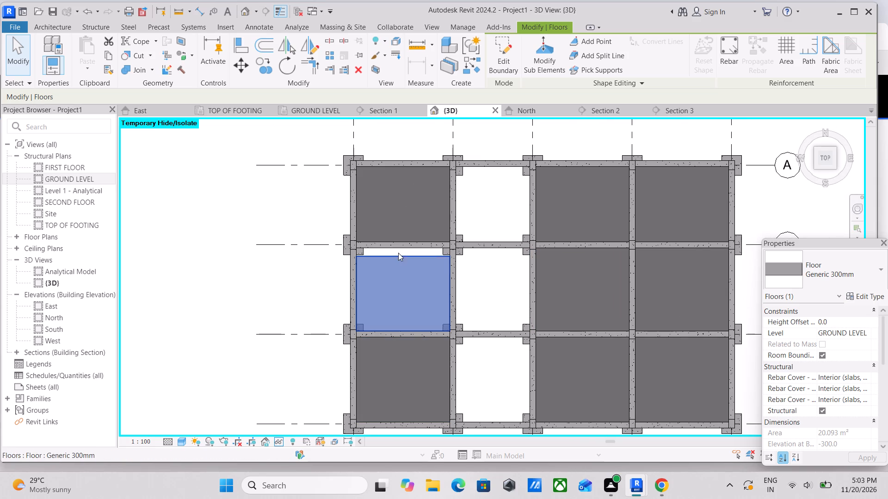
click(507, 55)
scroll(442, 274, up, 2)
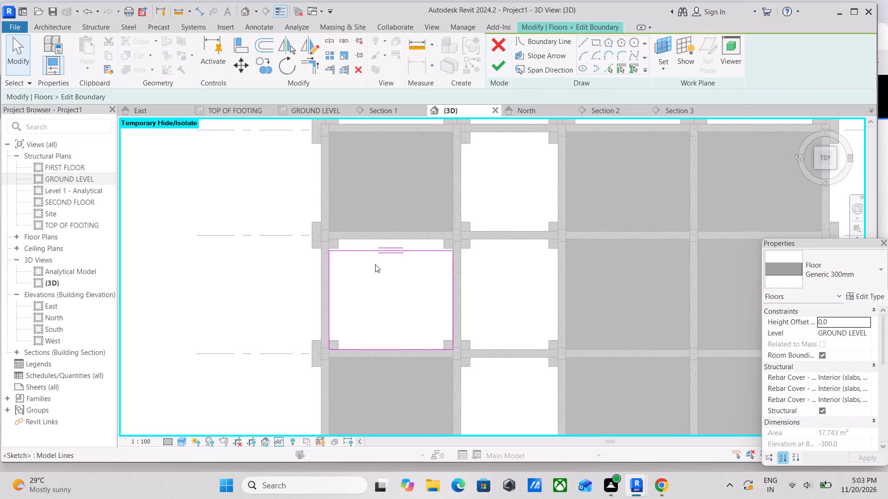
scroll(375, 264, up, 6)
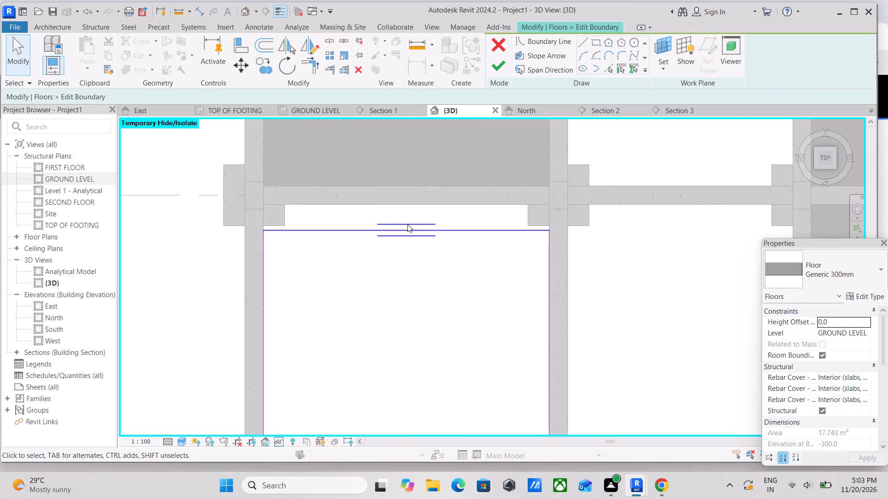
click(407, 224)
key(Up)
key(Up)
key(Up)
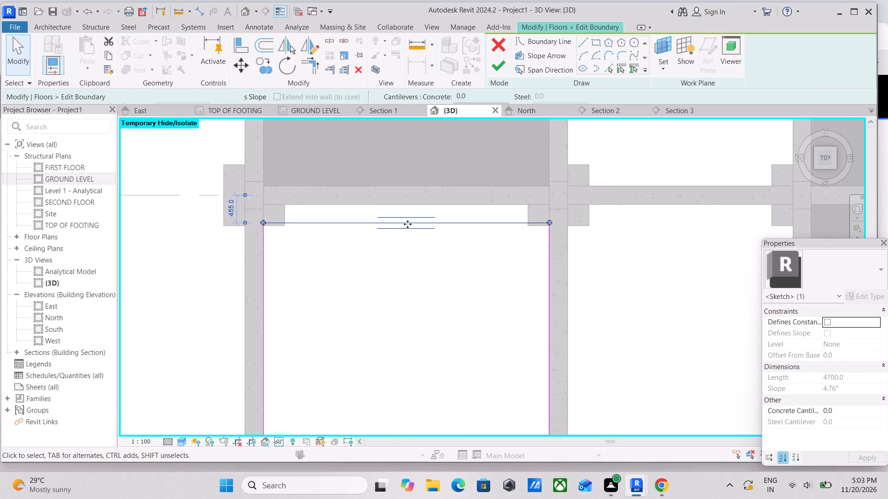
key(Up)
key(Up)
key(Up)
key(Up)
key(Up)
key(Up)
key(Up)
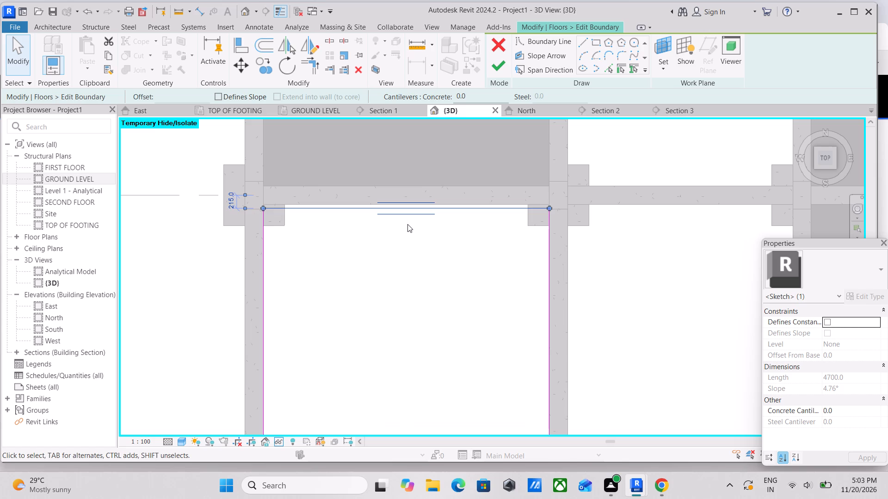
key(Up)
scroll(425, 252, up, 2)
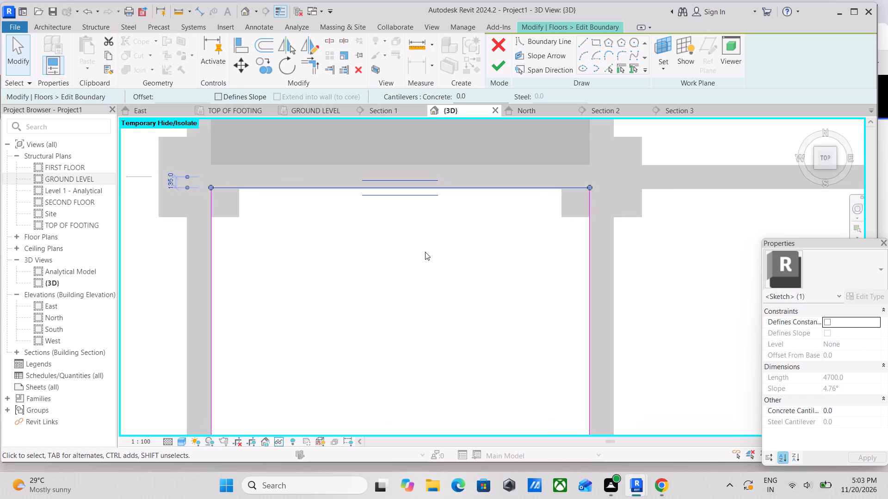
scroll(425, 252, up, 1)
key(Down)
scroll(404, 180, up, 1)
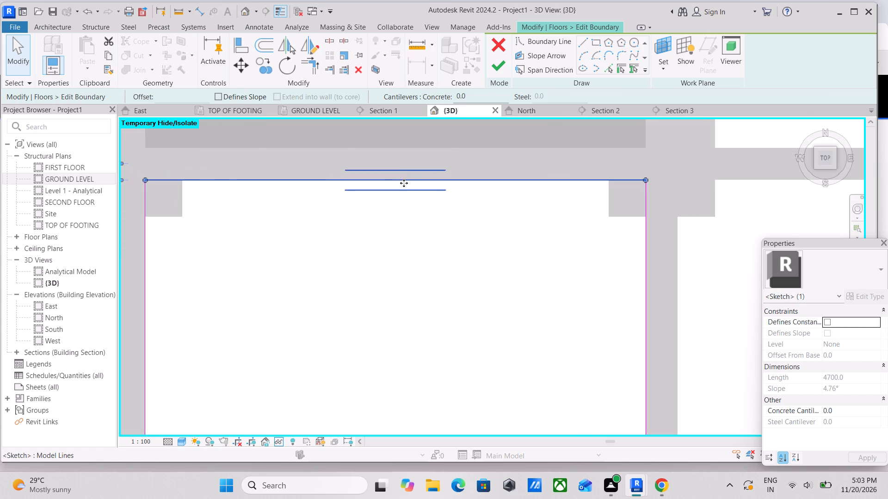
middle_drag(404, 183, 486, 237)
key(Escape)
Fine-tune the slab's north boundary line onto the grid B beam's inner face, 150 mm from the grid line.
scroll(550, 257, up, 2)
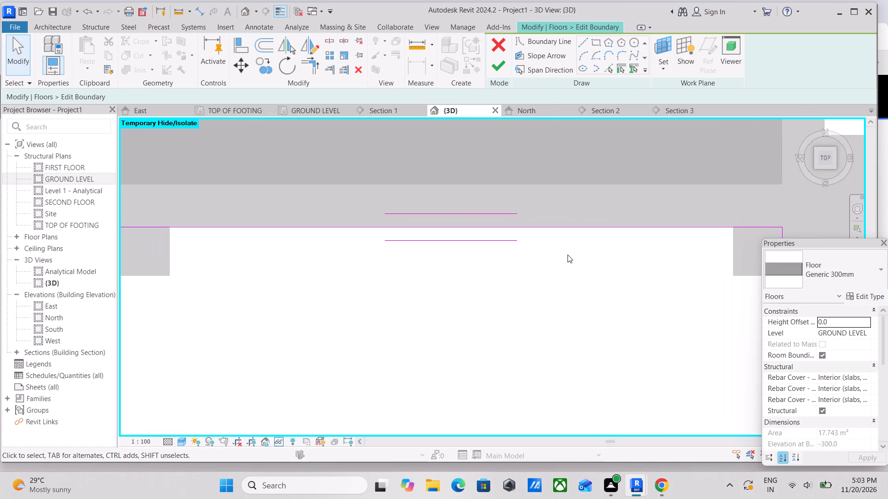
scroll(580, 239, up, 4)
middle_drag(571, 234, 576, 290)
scroll(575, 291, up, 1)
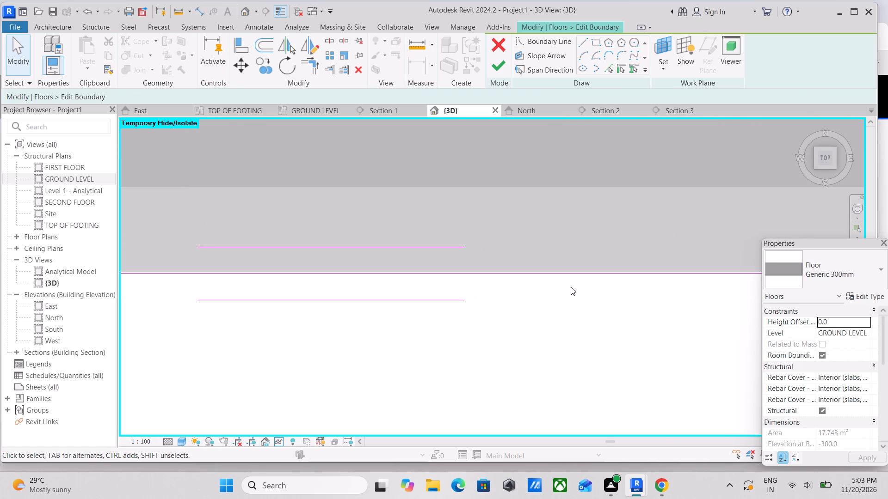
click(562, 276)
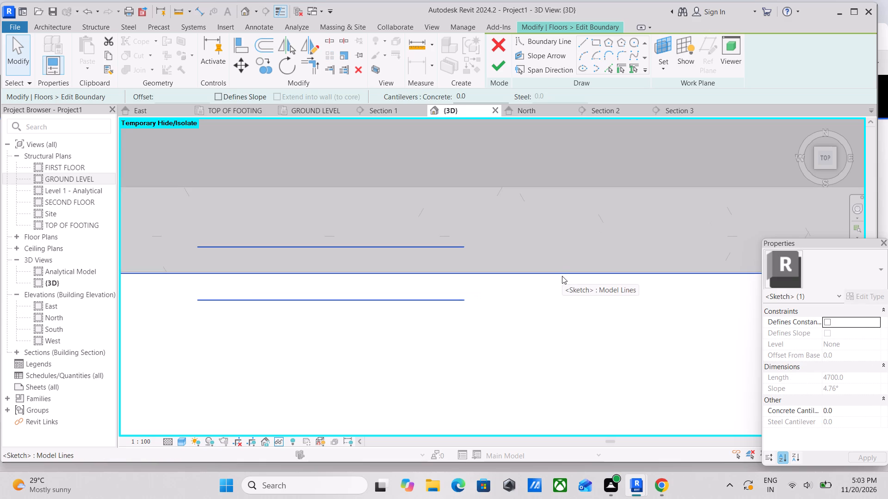
key(Up)
key(Down)
scroll(562, 276, up, 4)
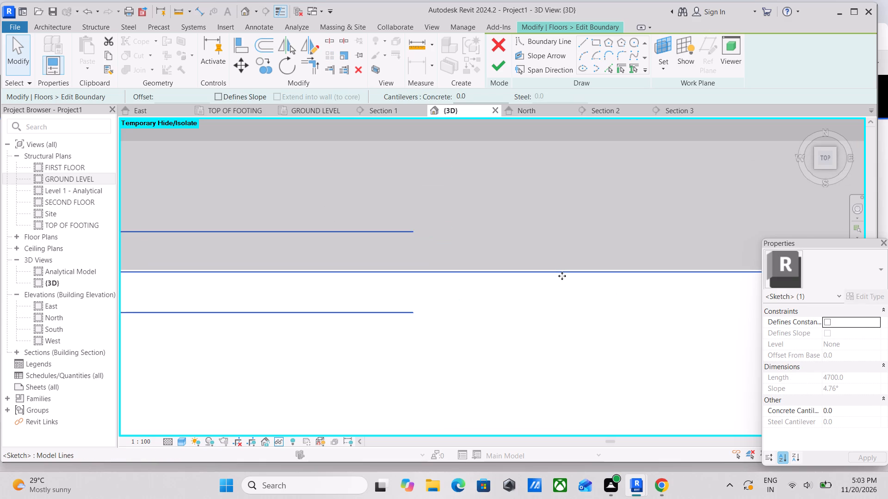
scroll(562, 276, up, 7)
key(Up)
key(Up)
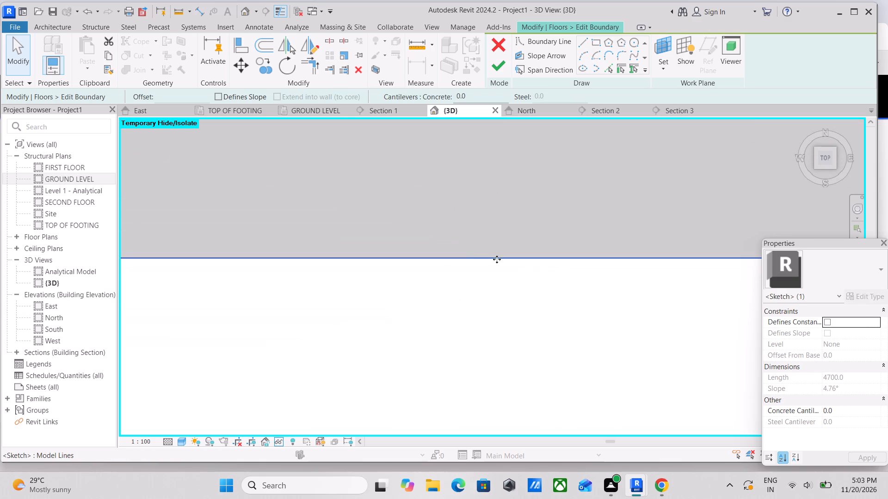
Check the slab's southern boundary against the grid C beam and finish its boundary edit.
scroll(469, 256, up, 3)
scroll(455, 261, down, 20)
scroll(455, 261, down, 9)
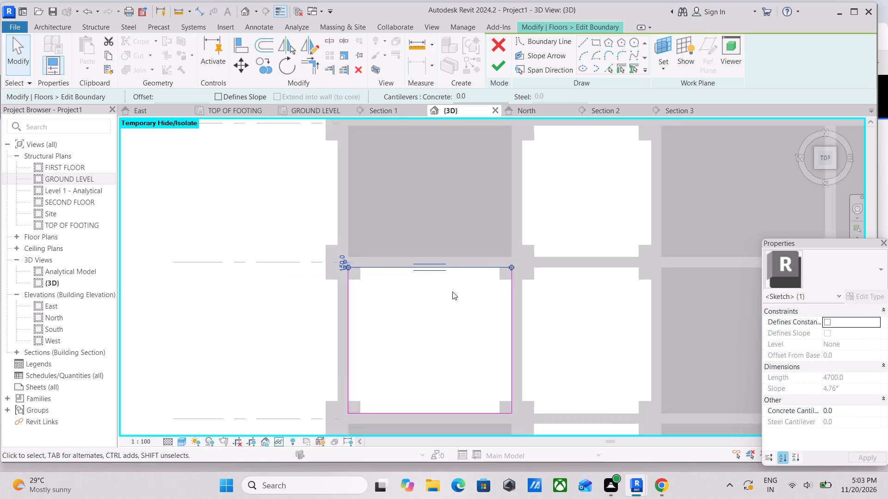
scroll(452, 292, down, 2)
middle_drag(449, 290, 462, 224)
scroll(473, 282, up, 5)
scroll(508, 358, up, 6)
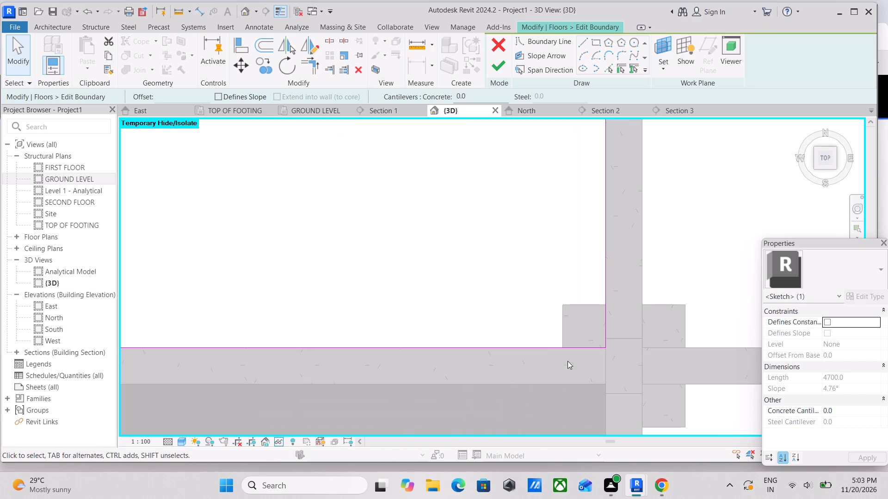
click(504, 71)
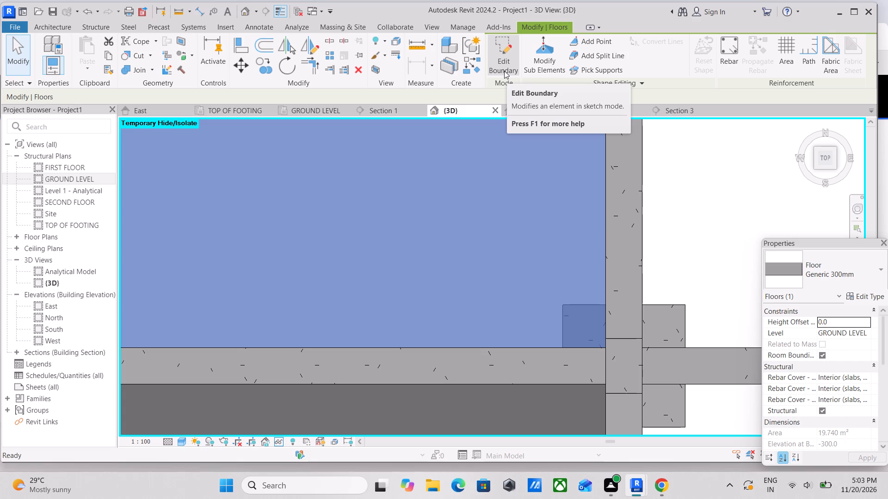
key(Escape)
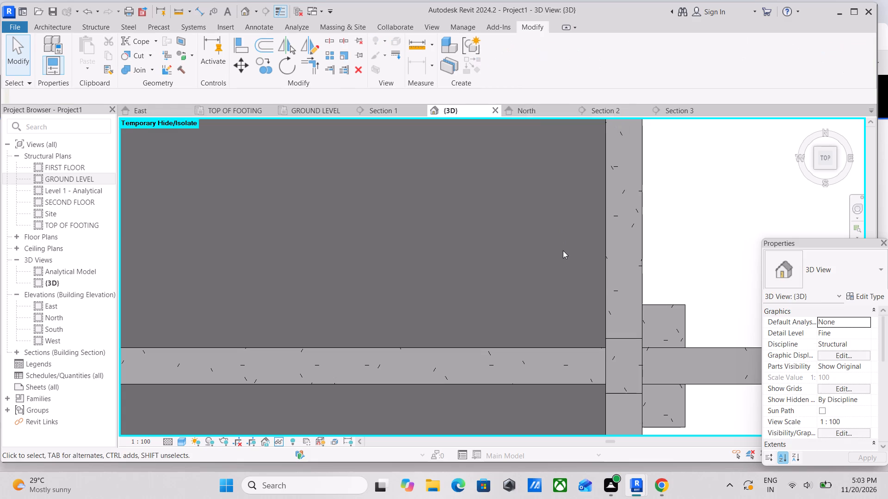
Create a Generic 300mm structural floor in the bay between grids 2–3 and A–B, with a rectangular boundary about 3700 by 3775 mm between the beams.
scroll(563, 250, down, 14)
middle_drag(562, 251, 482, 343)
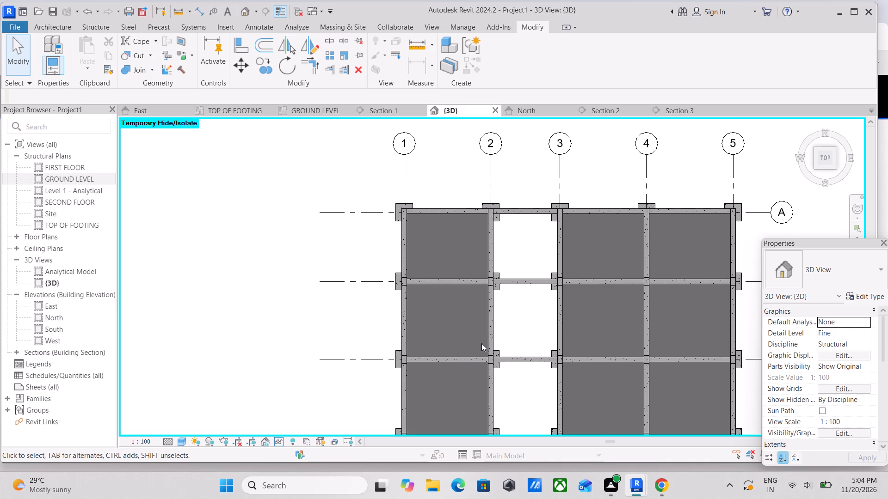
scroll(551, 360, up, 2)
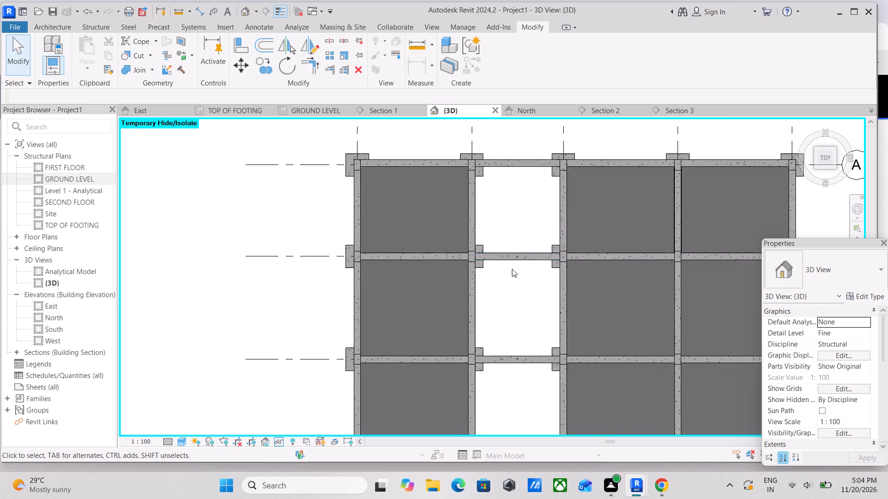
middle_drag(506, 241, 506, 290)
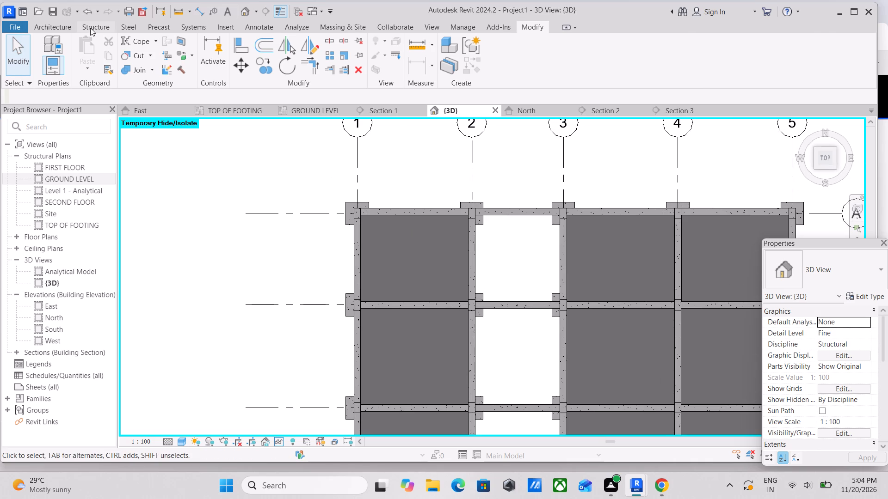
click(90, 28)
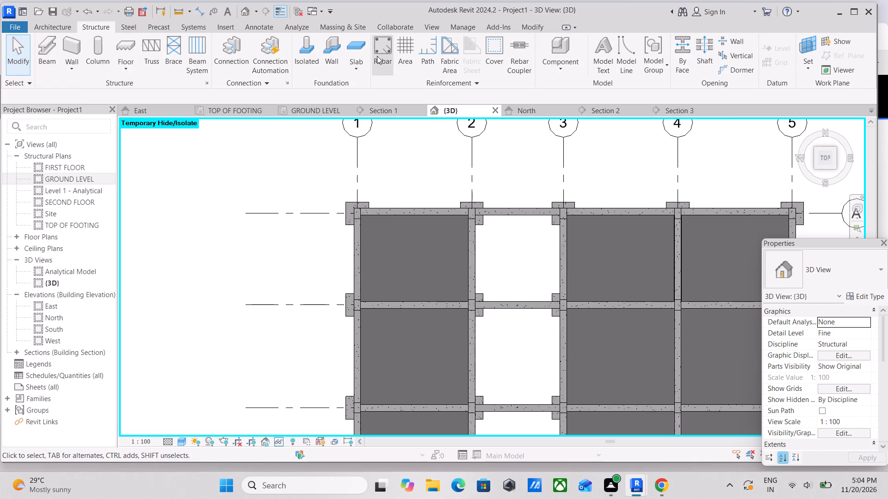
click(125, 64)
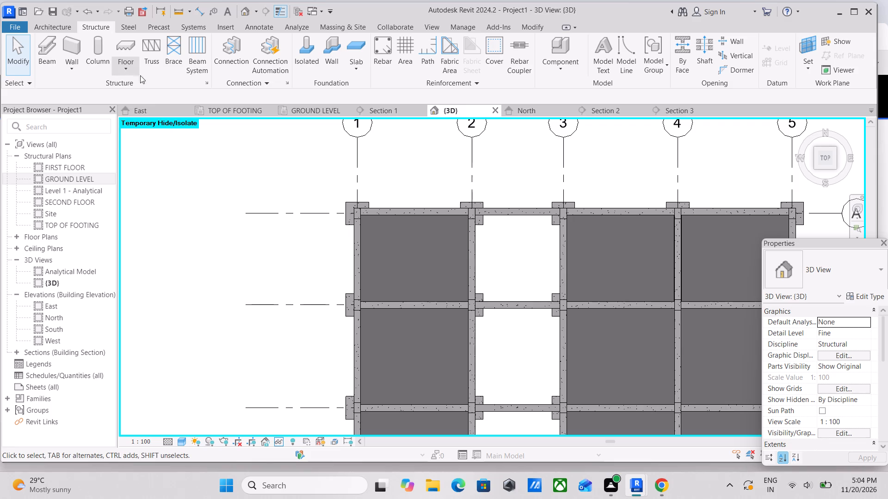
click(155, 90)
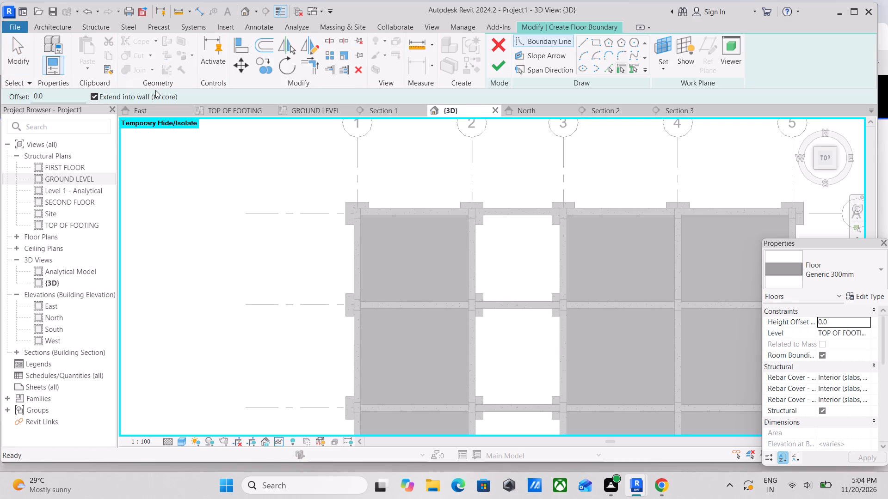
click(594, 37)
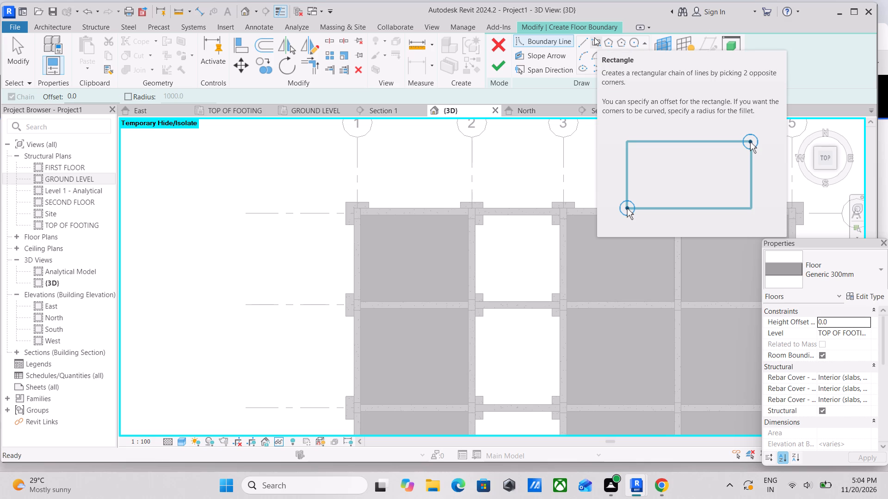
scroll(623, 68, up, 3)
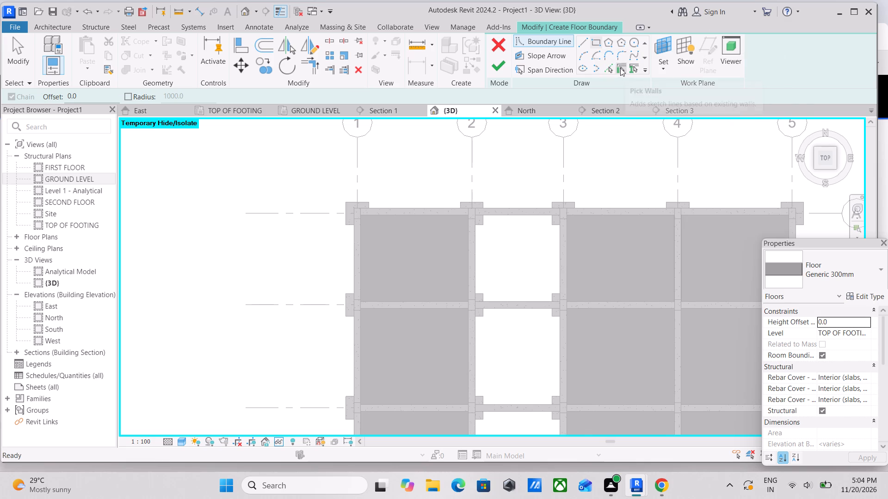
scroll(620, 68, up, 2)
scroll(494, 246, up, 3)
scroll(460, 219, up, 6)
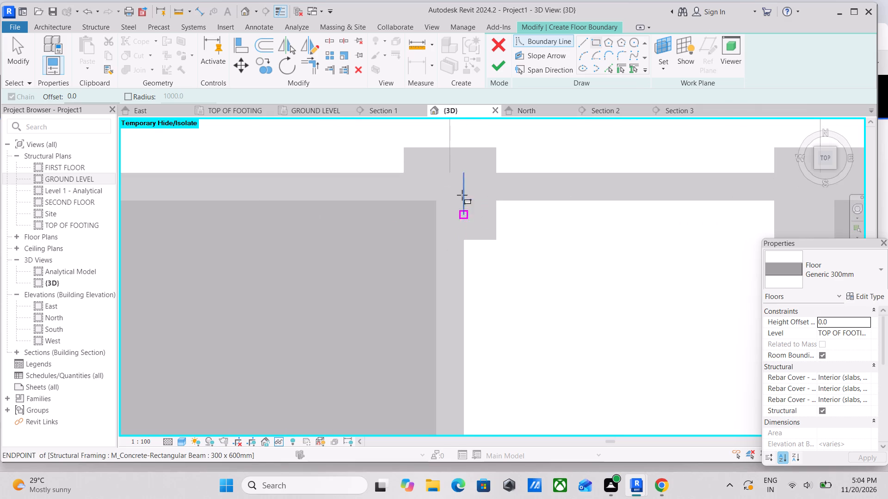
click(466, 201)
middle_drag(549, 292, 469, 133)
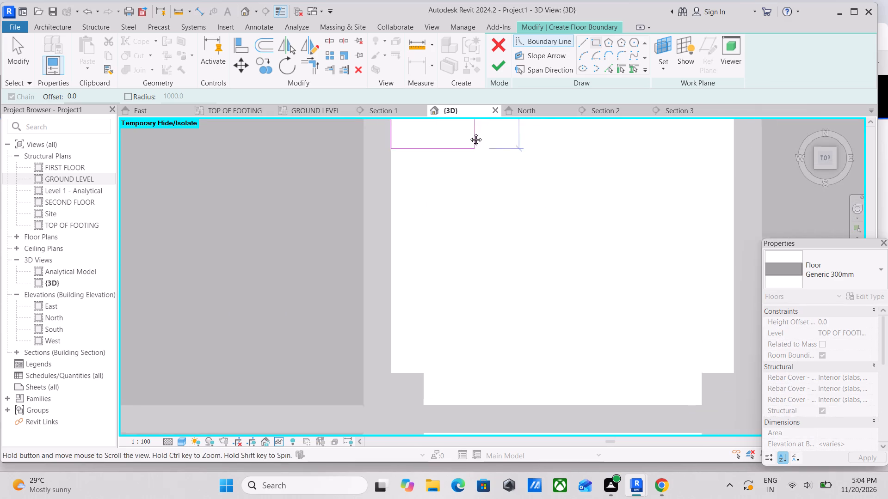
middle_drag(469, 133, 467, 127)
scroll(512, 256, down, 3)
middle_drag(512, 256, 466, 207)
middle_drag(509, 262, 479, 247)
click(574, 275)
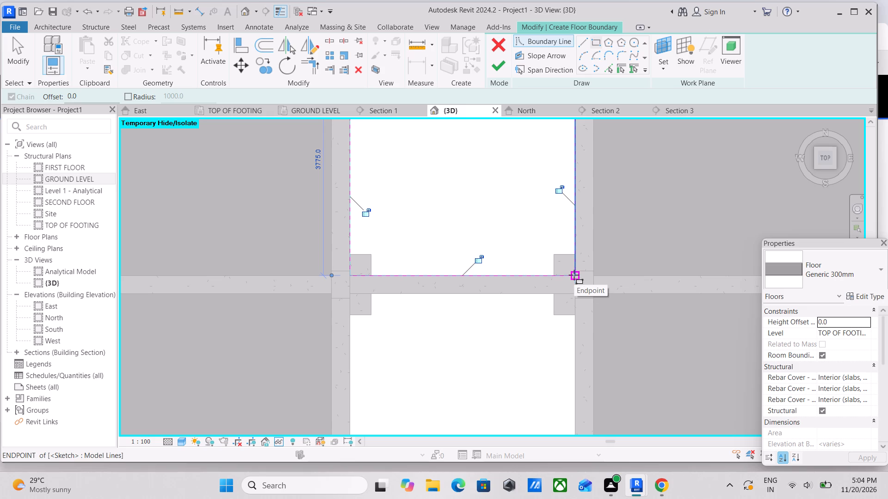
scroll(574, 275, down, 3)
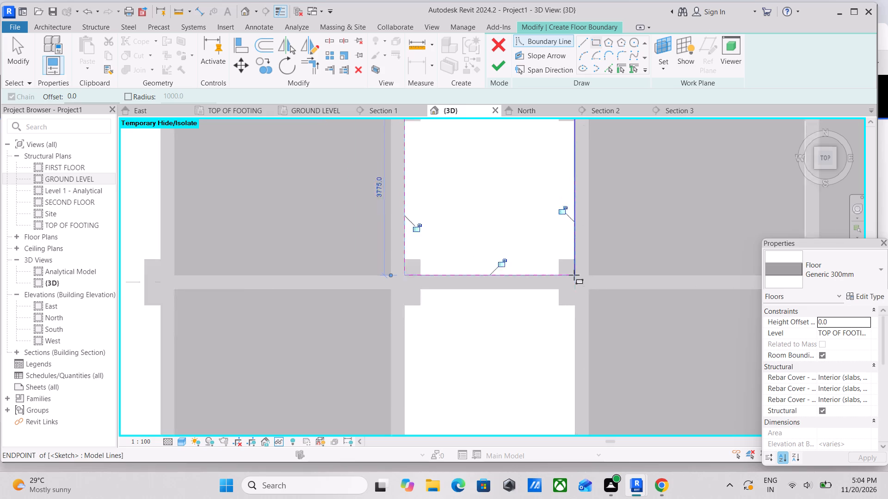
scroll(574, 275, down, 3)
middle_drag(561, 249, 568, 161)
click(498, 64)
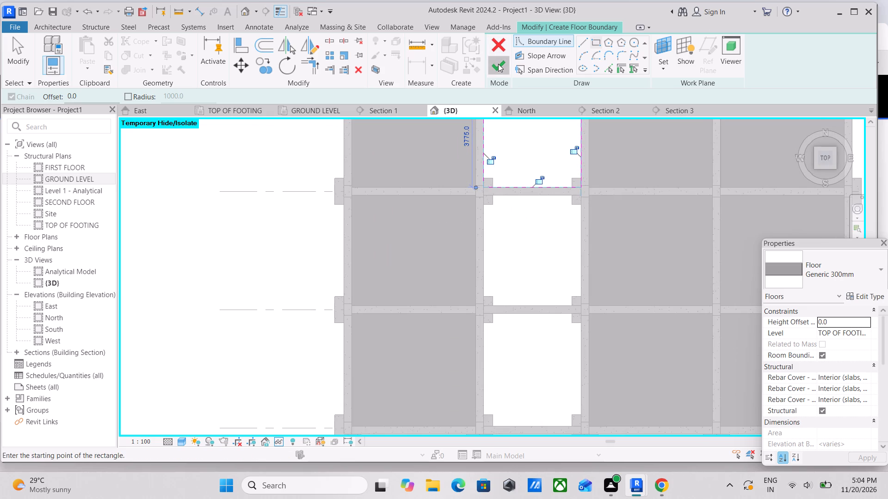
Set the new slab's level to GROUND LEVEL.
middle_drag(591, 226, 613, 331)
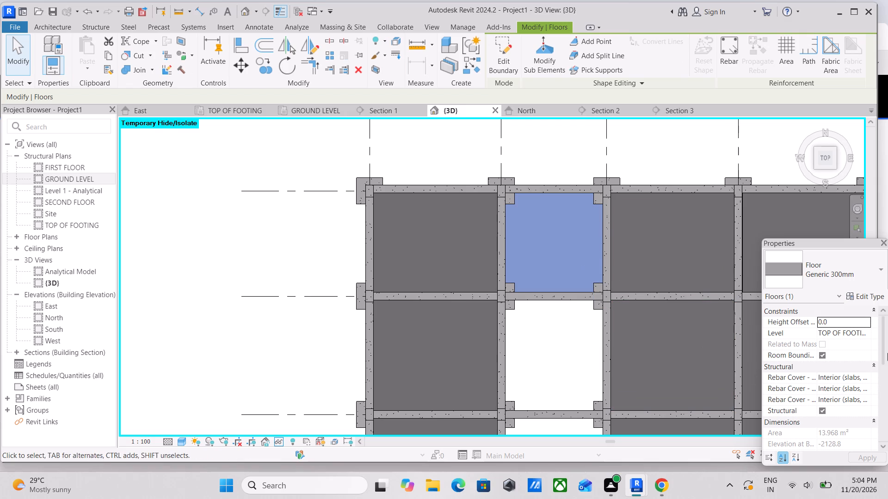
click(868, 337)
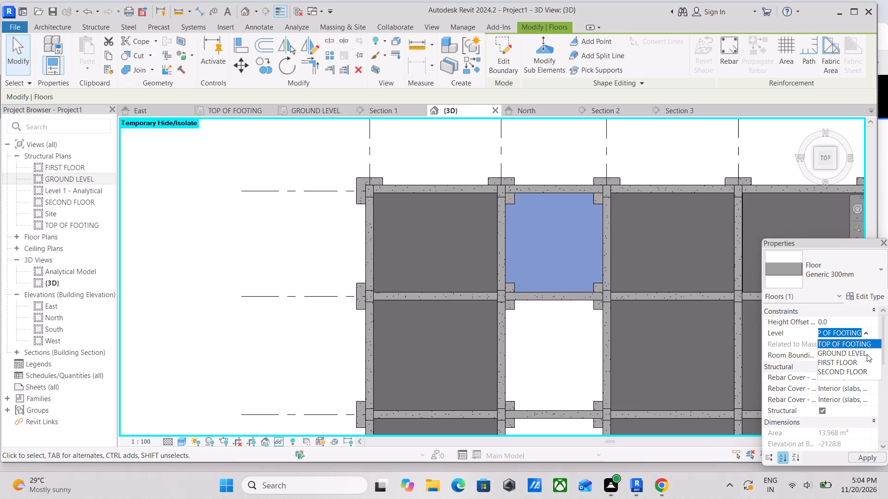
click(867, 354)
key(Escape)
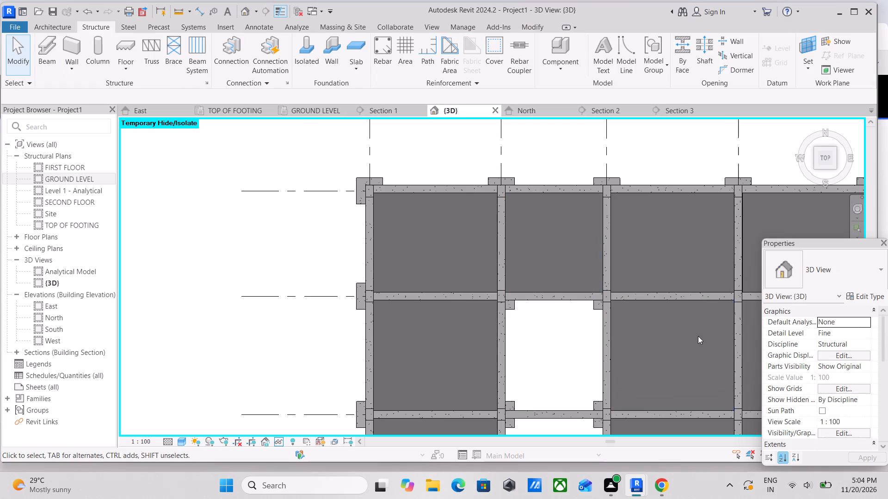
key(Escape)
Copy the slab between grids 2–3 and A–B about 4075 mm south into the bay between grids B and C.
scroll(628, 351, up, 2)
click(520, 142)
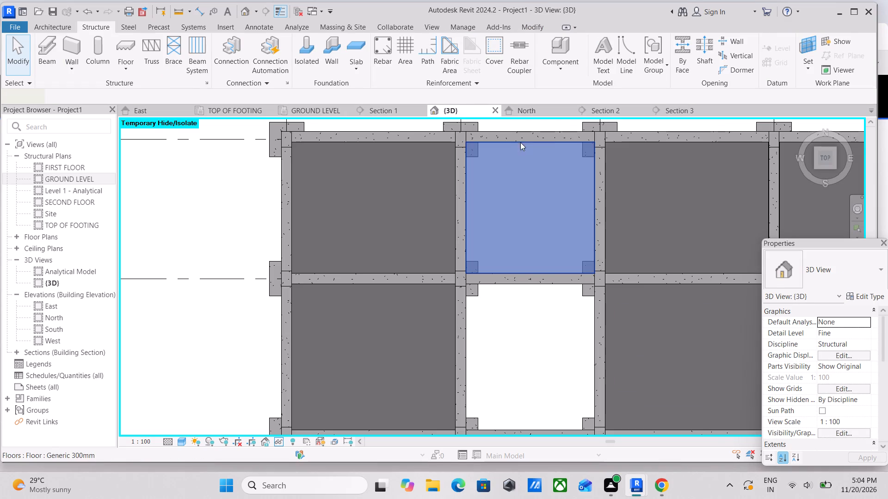
middle_drag(509, 188, 530, 179)
text(co)
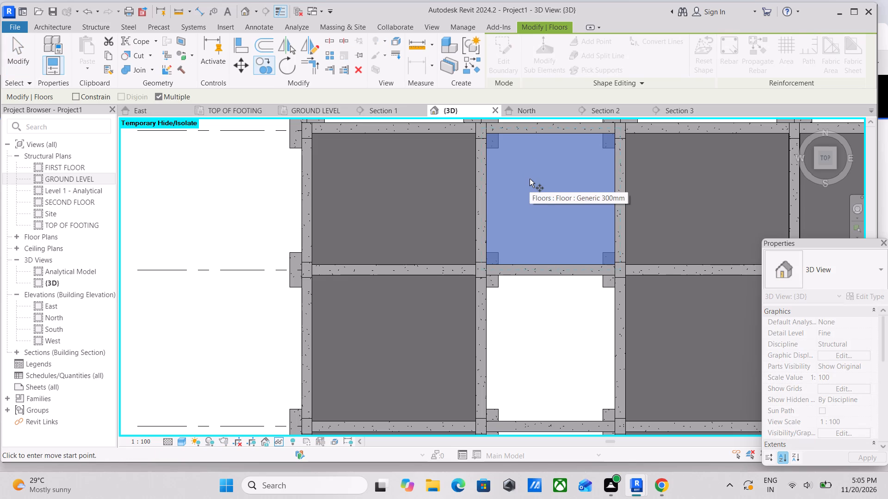
click(554, 132)
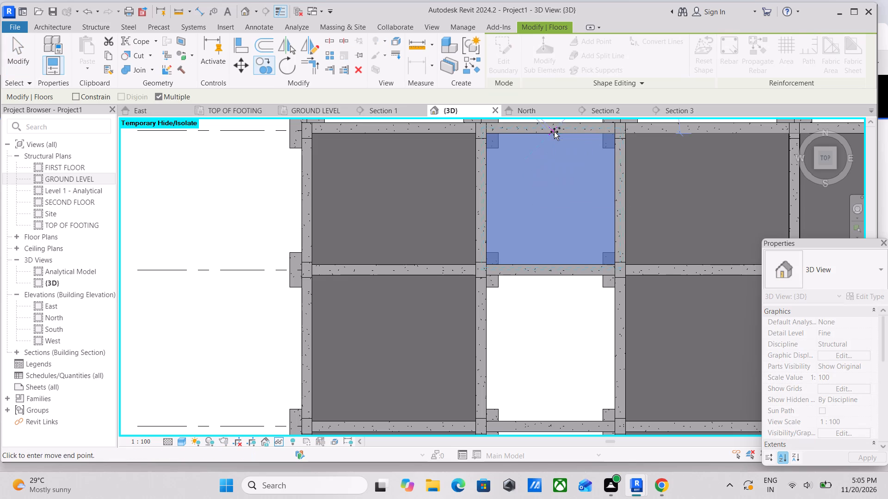
click(547, 277)
scroll(547, 277, down, 1)
middle_click(547, 277)
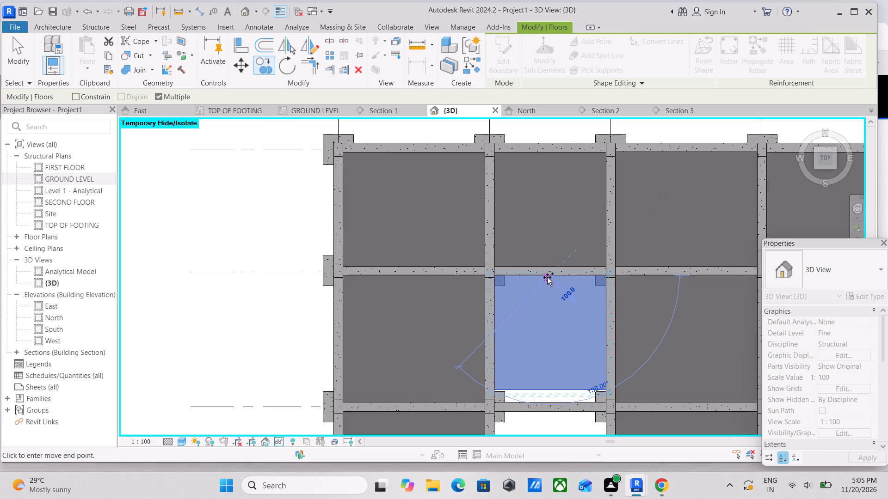
key(Escape)
Edit the copied slab's boundary, moving its south line south towards the grid C beam.
scroll(543, 323, down, 2)
middle_drag(539, 332, 537, 290)
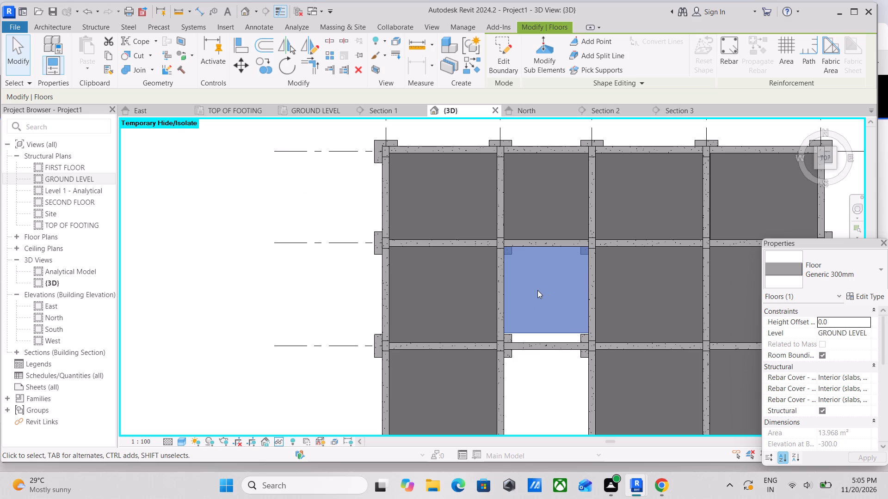
scroll(572, 284, up, 1)
scroll(573, 260, down, 2)
middle_drag(571, 255, 575, 275)
scroll(573, 275, up, 1)
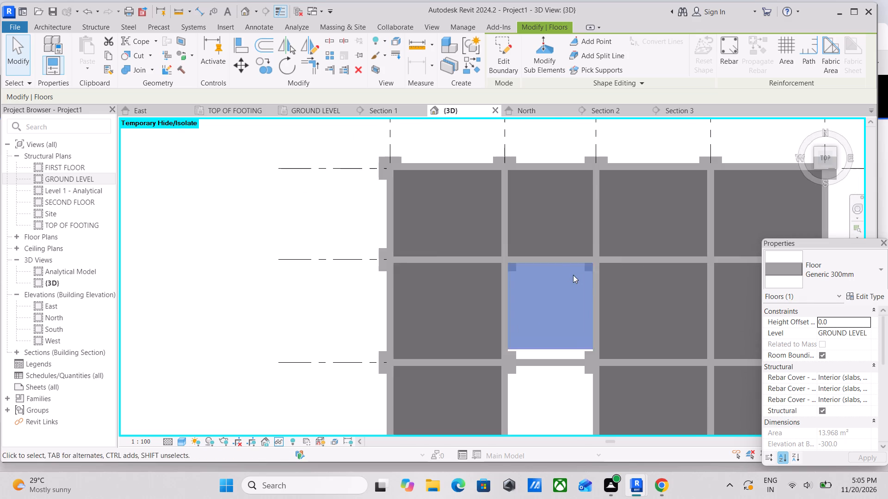
click(503, 61)
scroll(540, 366, up, 2)
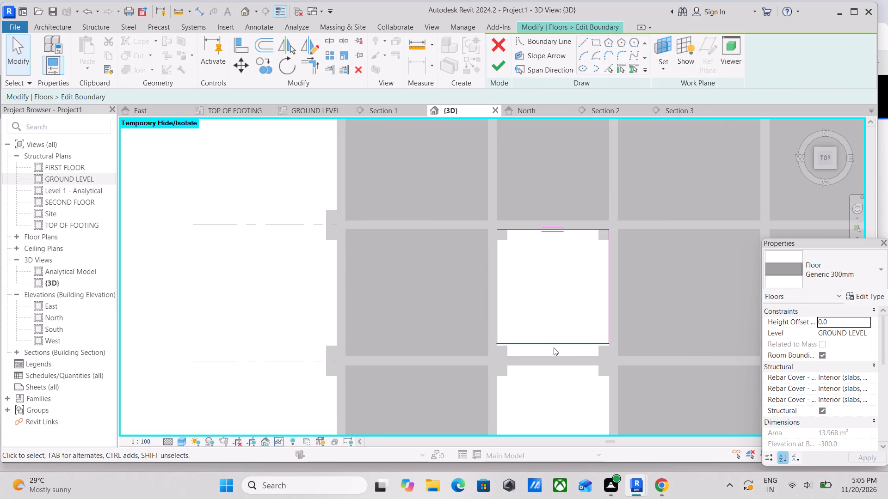
click(554, 347)
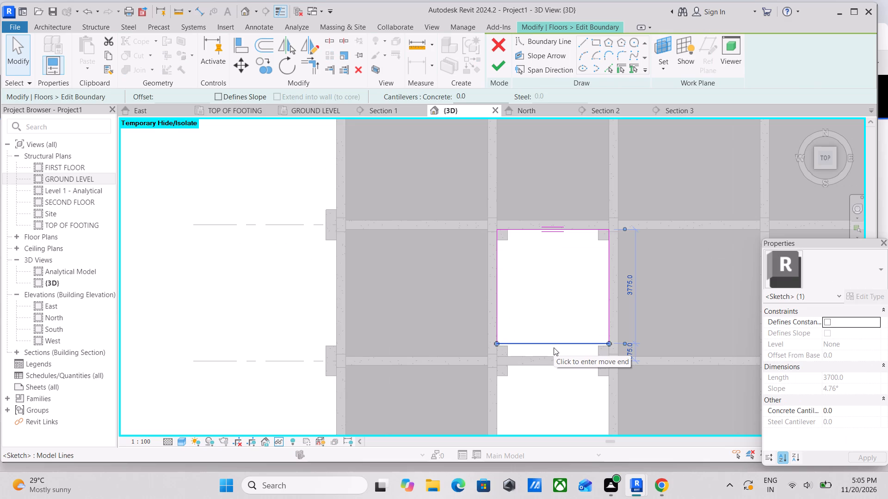
key(Down)
key(Down)
key(Down)
key(Down)
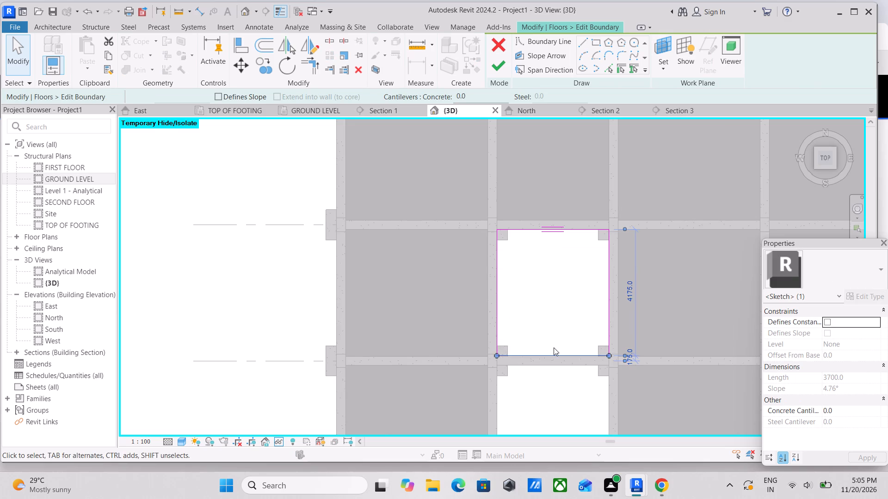
Fine-tune the slab's south boundary line onto the grid C beam's inner face, 150 mm from the grid line, and finish the boundary edit.
scroll(568, 393, up, 11)
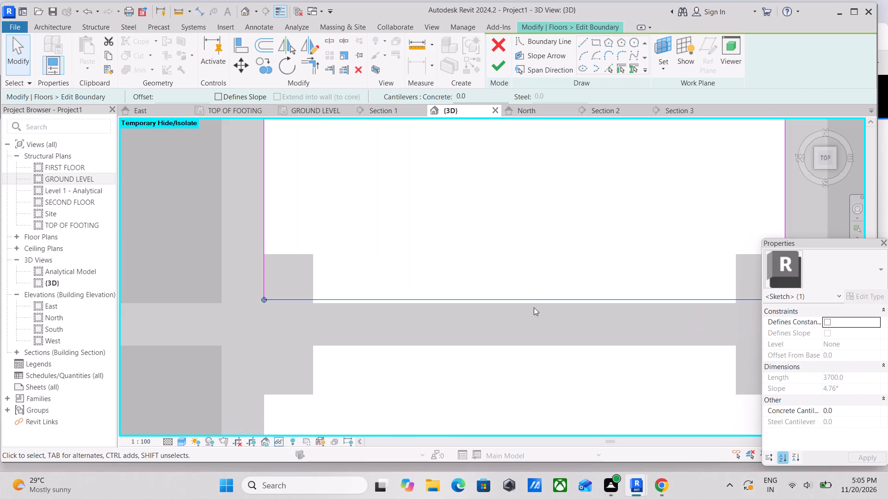
scroll(529, 293, up, 6)
key(Down)
key(Down)
key(Down)
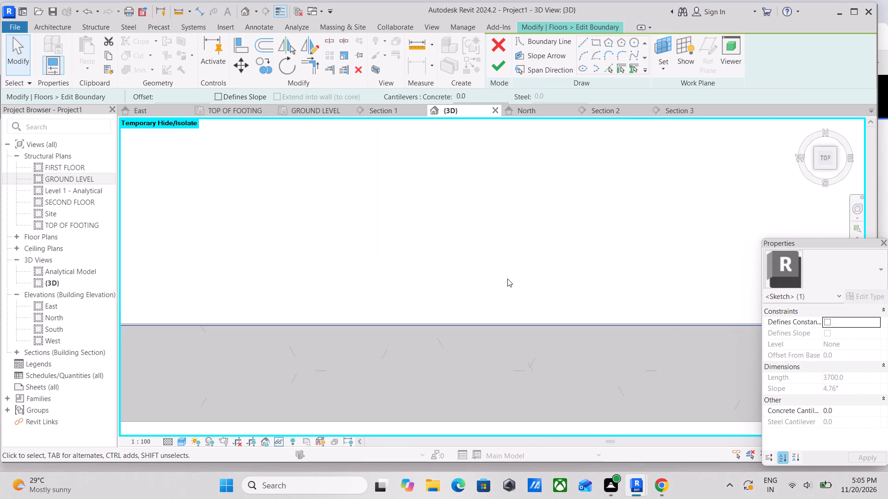
scroll(557, 404, up, 5)
key(Up)
scroll(528, 312, down, 6)
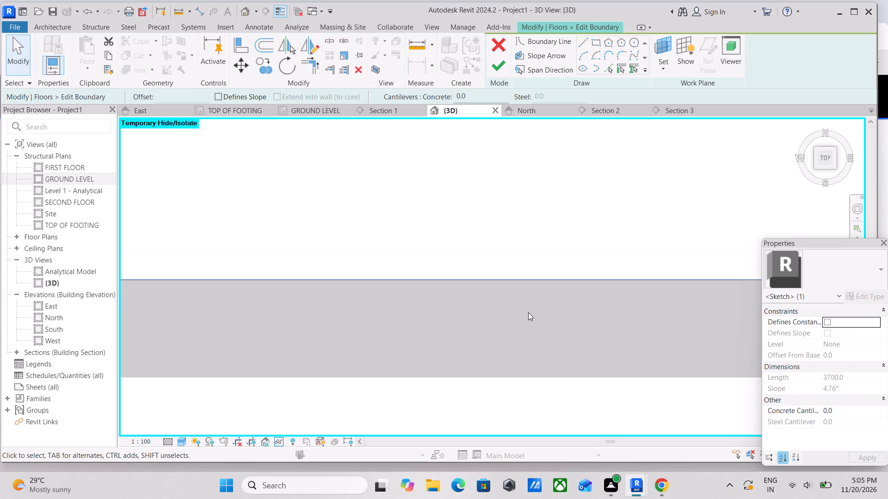
scroll(528, 312, down, 7)
middle_drag(556, 313, 544, 350)
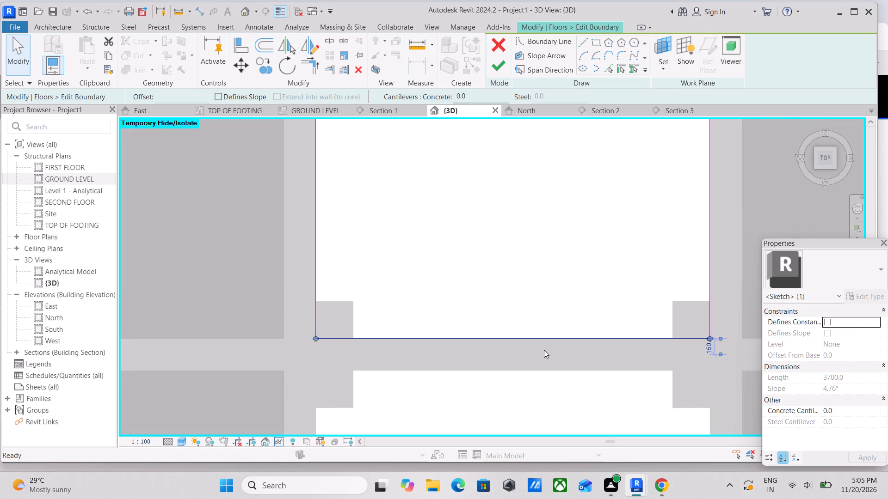
scroll(544, 349, up, 5)
click(498, 59)
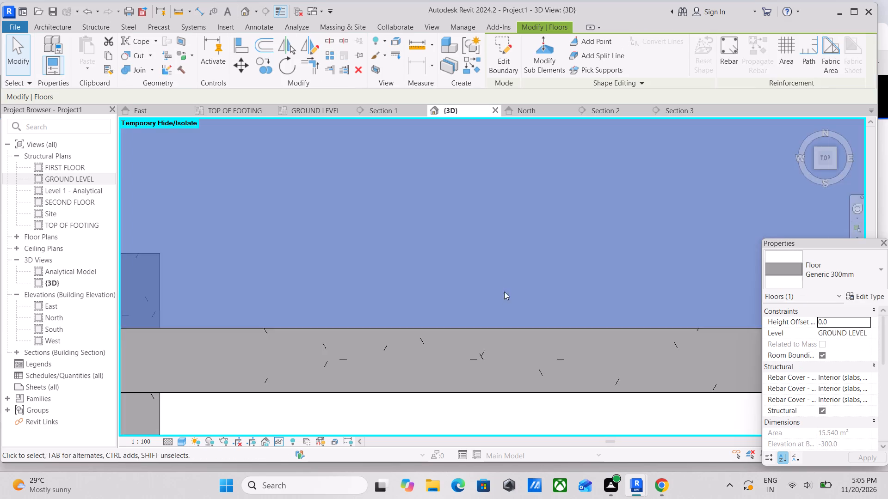
Copy the slab between grids 2–3 and B–C 4575 mm south into the empty bay between grids C and D.
scroll(505, 295, down, 17)
key(Escape)
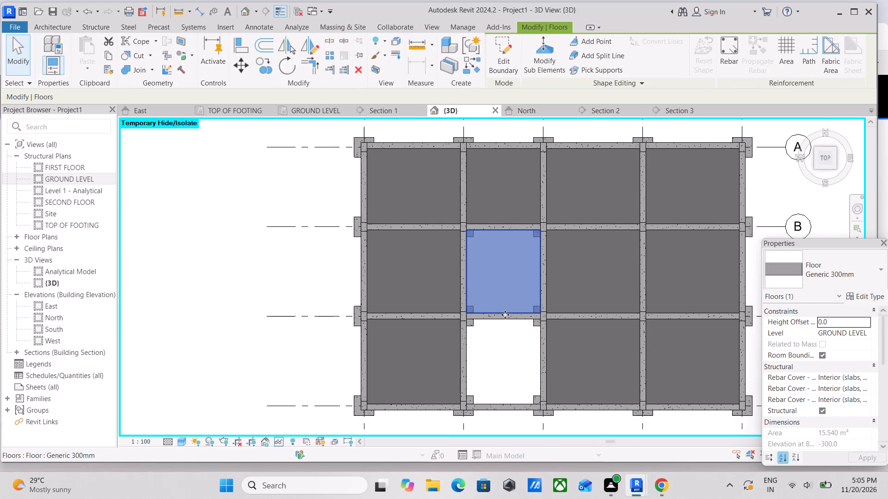
click(505, 315)
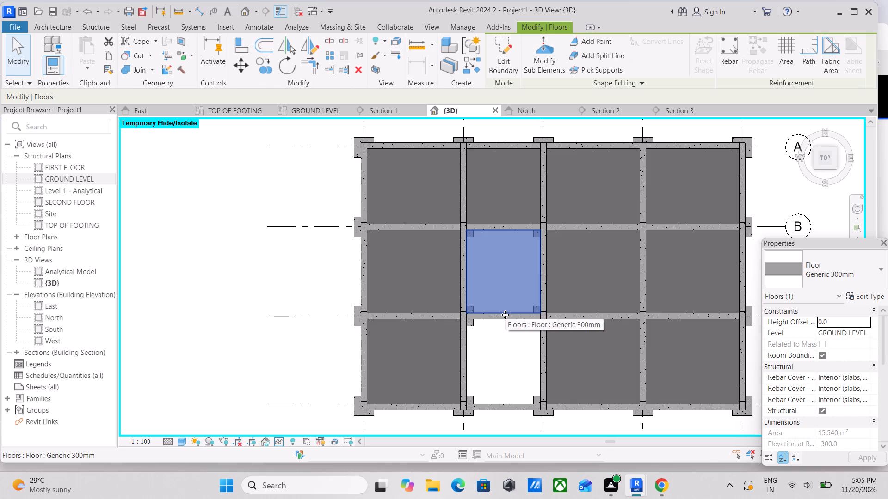
key(c)
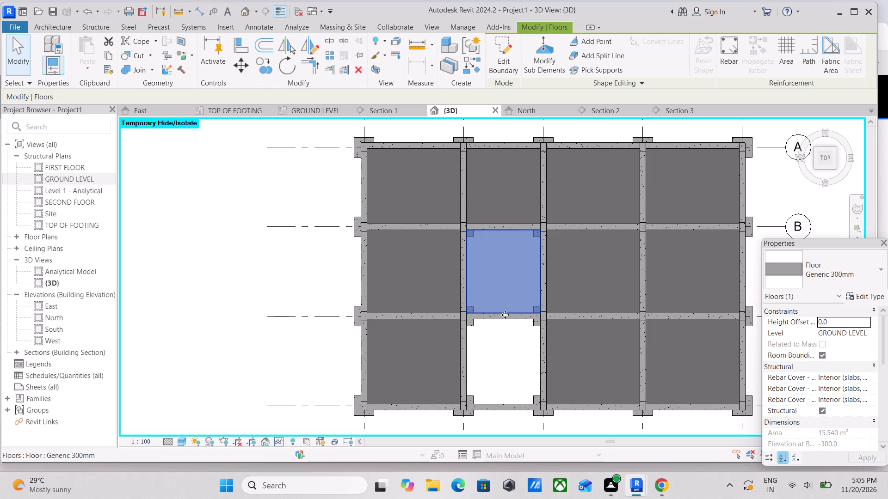
key(o)
scroll(505, 315, up, 2)
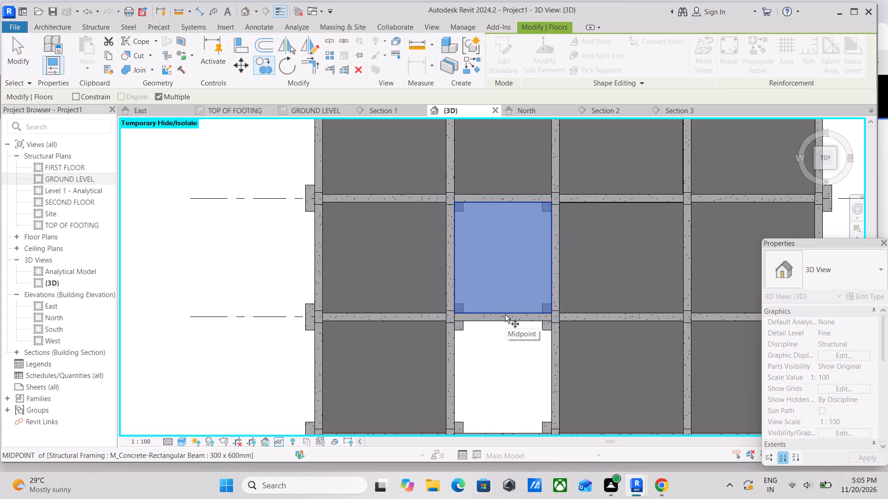
scroll(502, 315, up, 3)
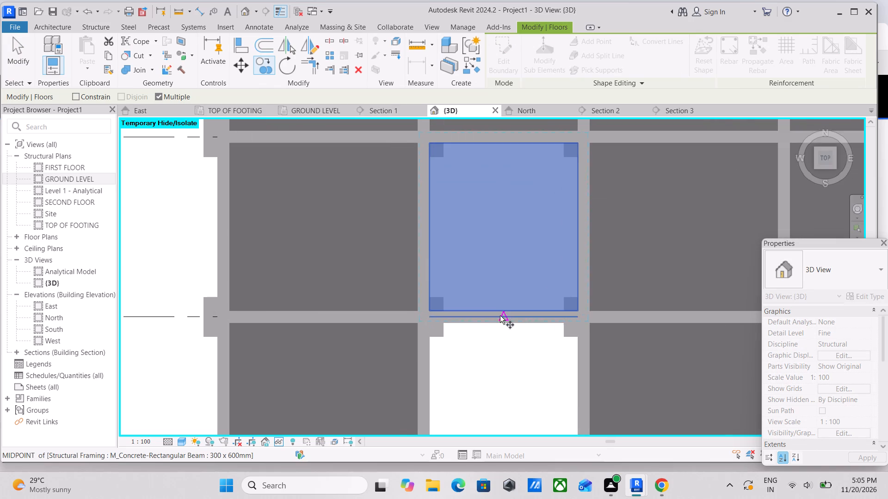
click(500, 306)
middle_drag(500, 350, 531, 185)
middle_drag(509, 329, 508, 320)
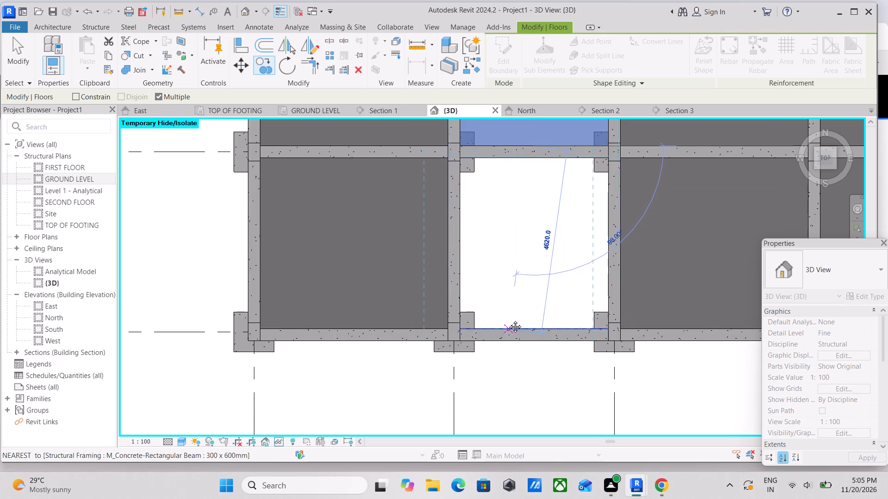
middle_drag(508, 320, 508, 293)
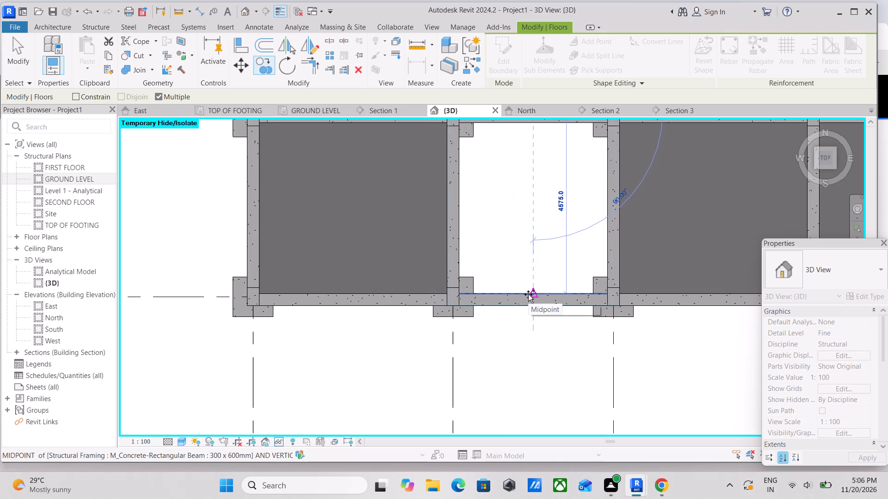
click(528, 294)
scroll(528, 294, down, 2)
middle_drag(528, 296, 530, 341)
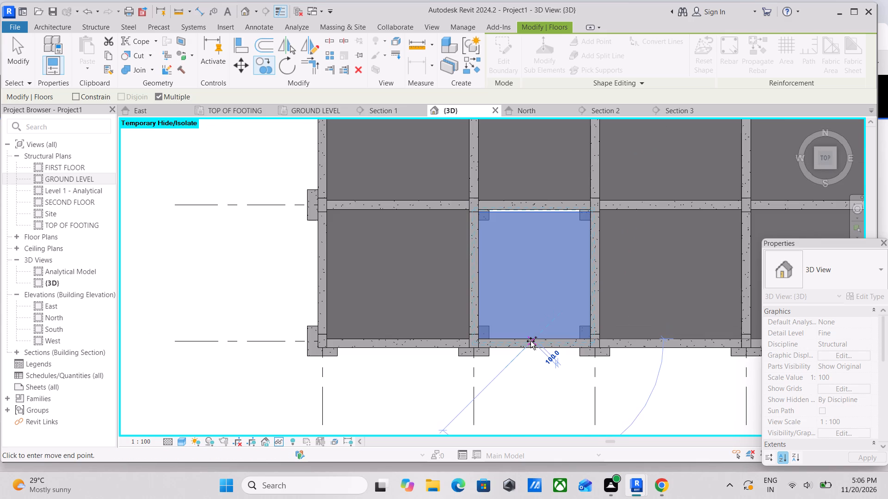
key(Escape)
key(Escape)
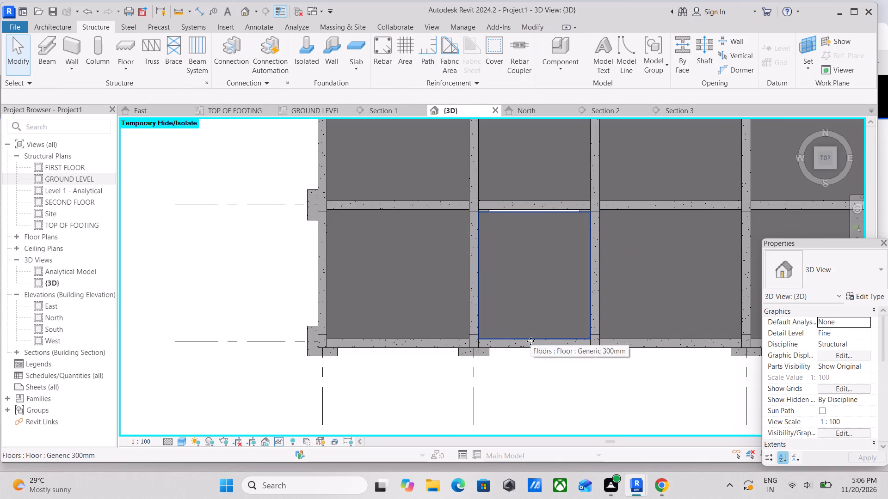
Edit the copied slab's boundary, moving its north line north to 145 mm from grid C.
scroll(534, 252, up, 4)
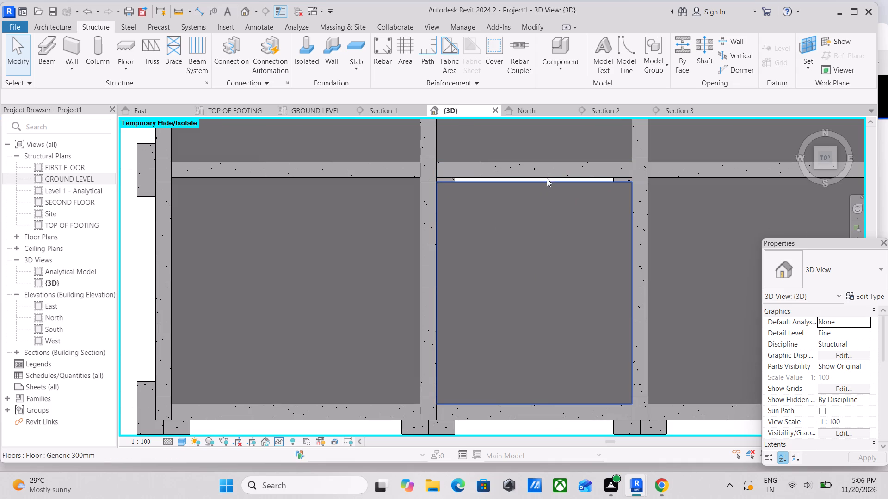
click(504, 184)
click(508, 61)
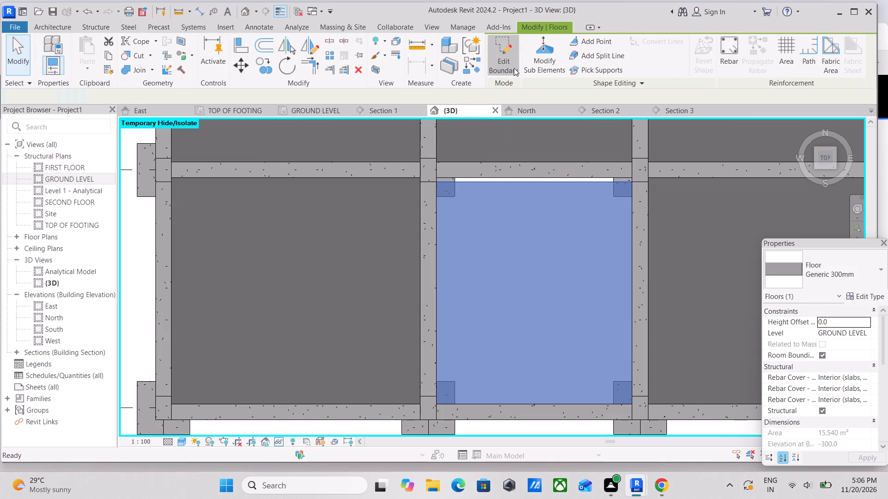
click(522, 179)
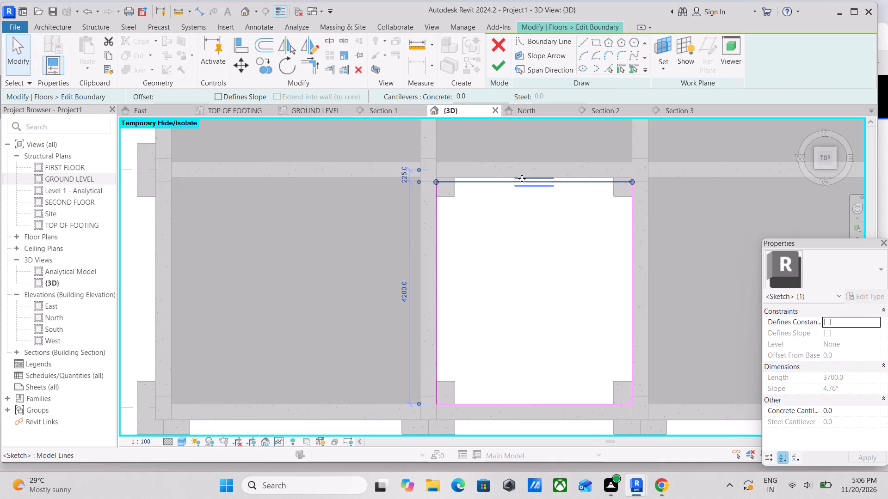
key(Up)
key(Up)
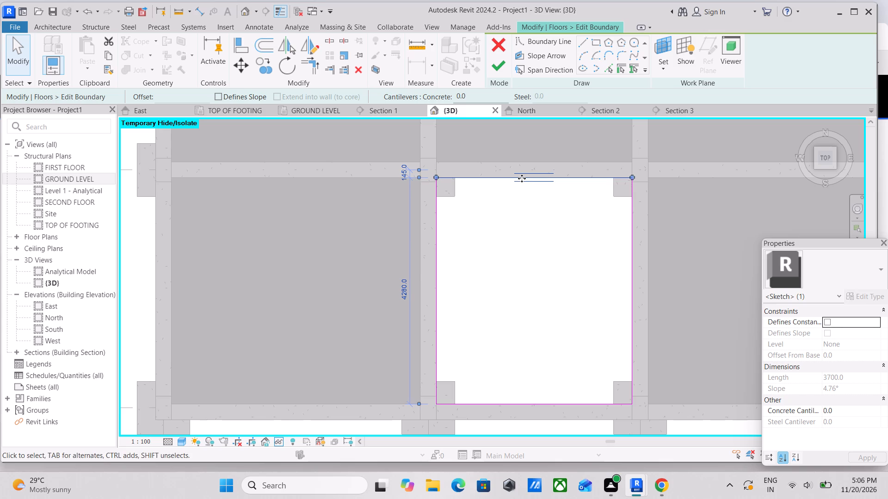
Check and fine-tune the slab's north boundary line against the grid C beam's inner face and finish the boundary edit.
scroll(522, 178, up, 9)
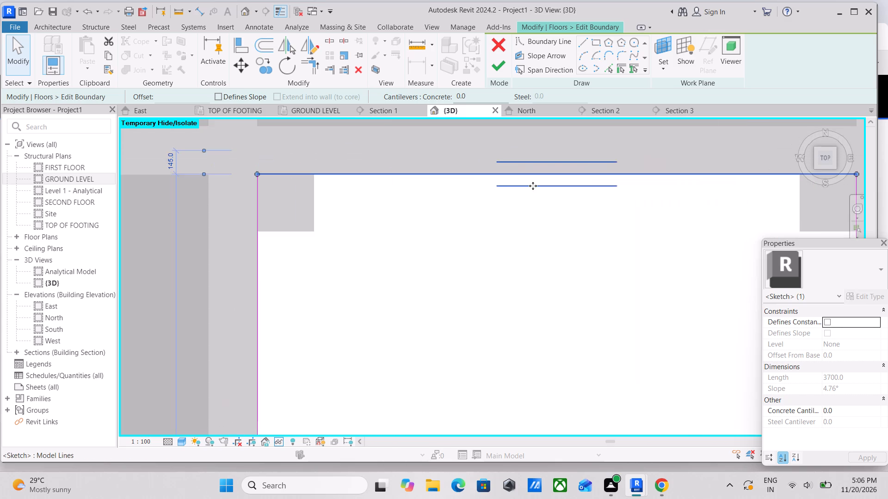
key(Up)
key(Down)
key(Down)
key(Up)
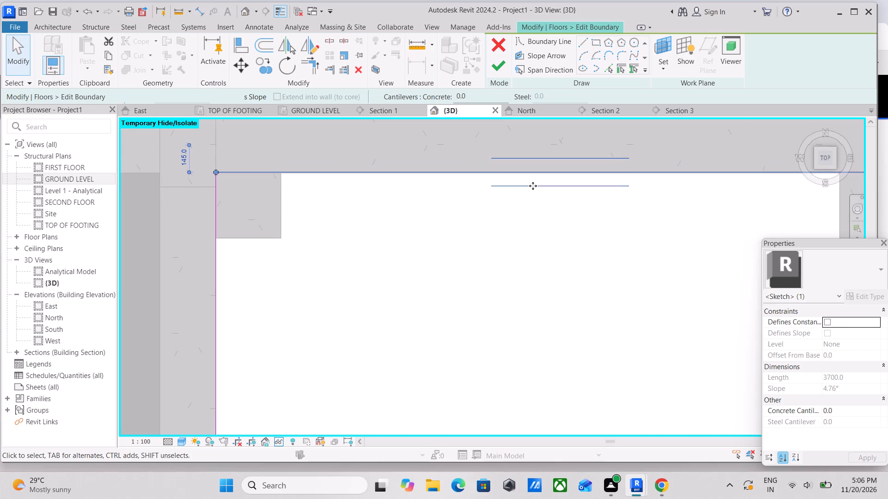
scroll(533, 186, down, 1)
scroll(682, 186, up, 1)
scroll(682, 186, down, 2)
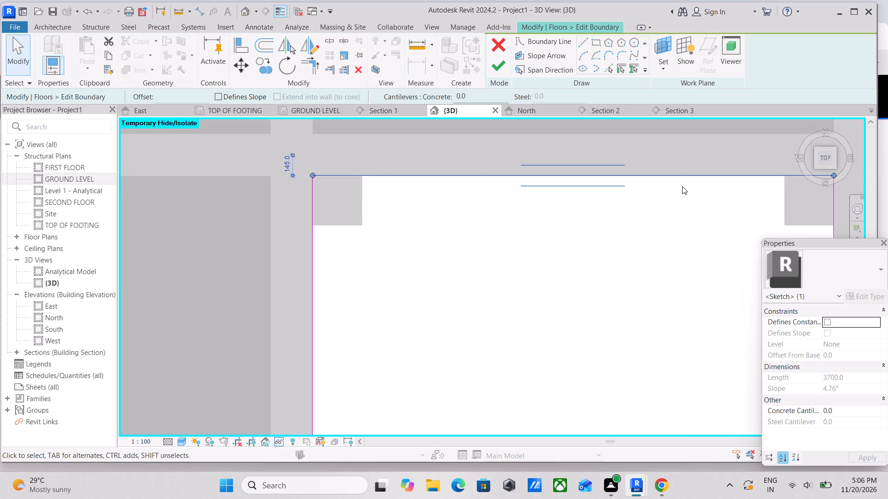
middle_drag(682, 186, 621, 198)
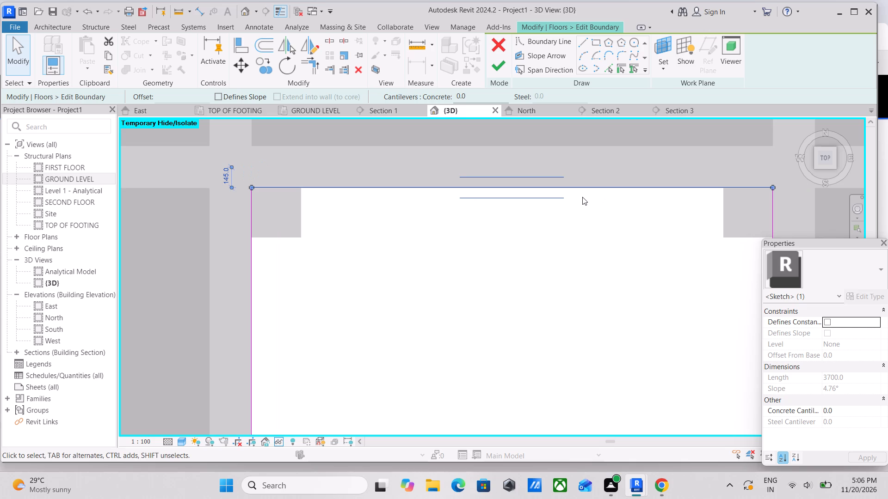
scroll(585, 199, up, 2)
key(Down)
key(Up)
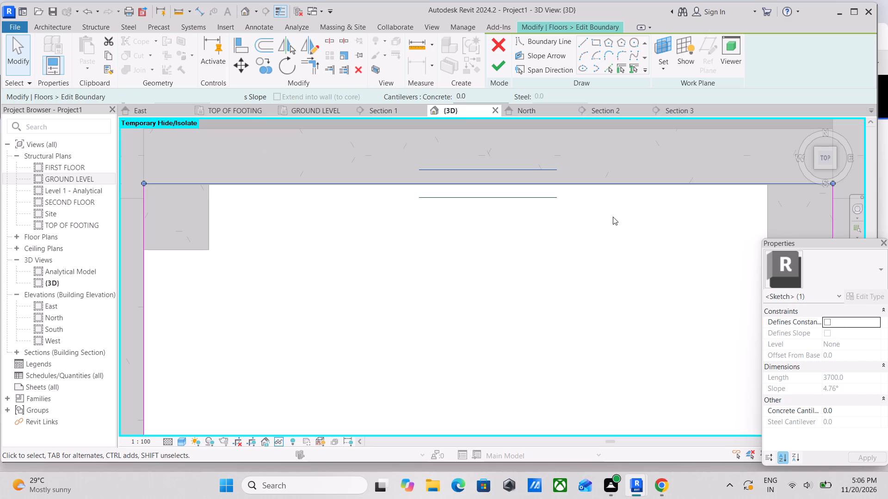
click(499, 60)
scroll(508, 224, down, 20)
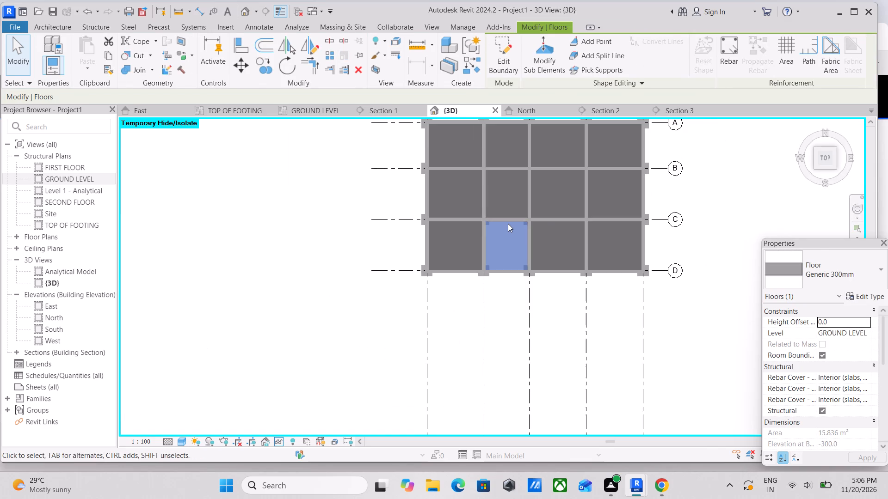
key(Escape)
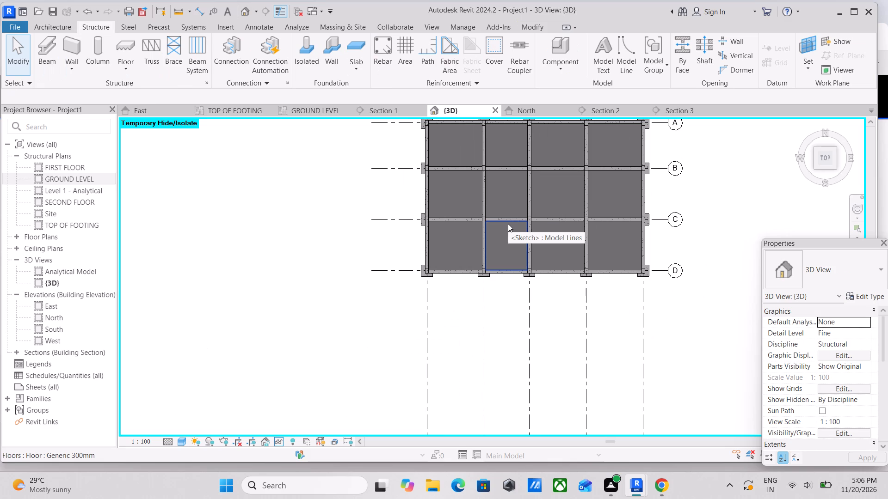
Examine the ground-level slab layout from above and in an isometric view for gaps between the slabs and beams.
scroll(537, 293, up, 2)
scroll(573, 233, down, 3)
middle_drag(564, 226, 540, 286)
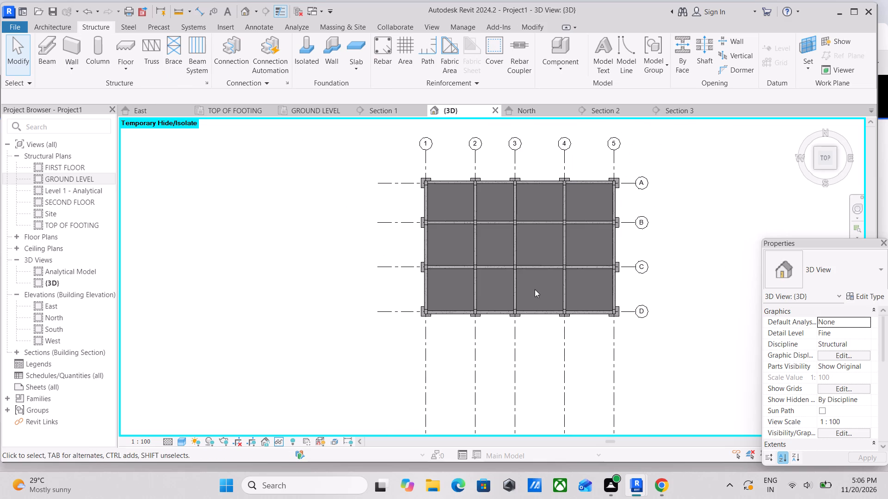
scroll(589, 306, up, 3)
scroll(587, 306, down, 4)
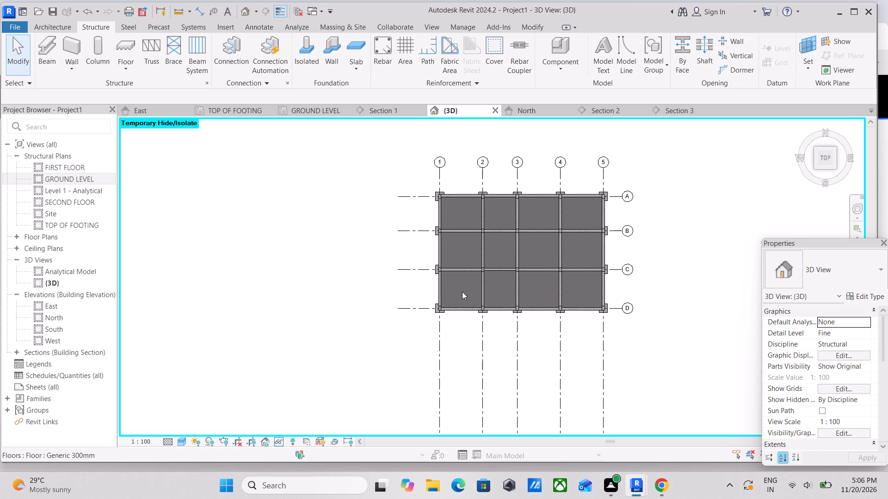
scroll(462, 292, up, 5)
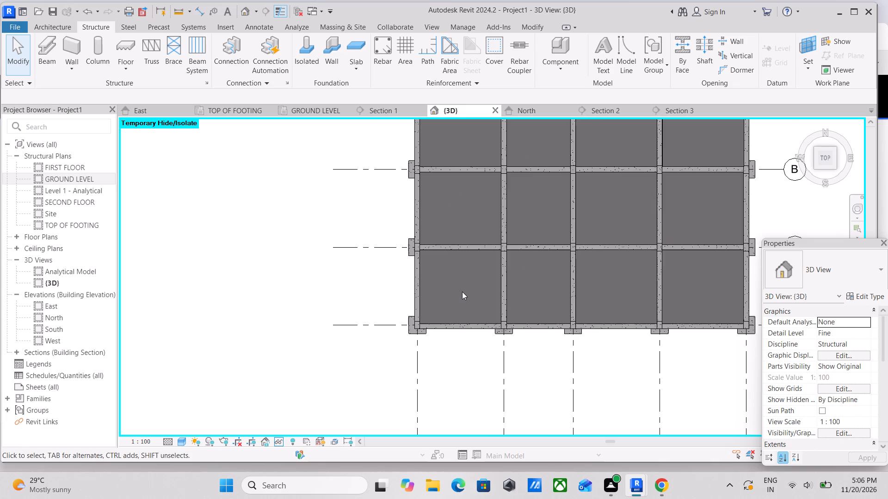
scroll(462, 292, up, 5)
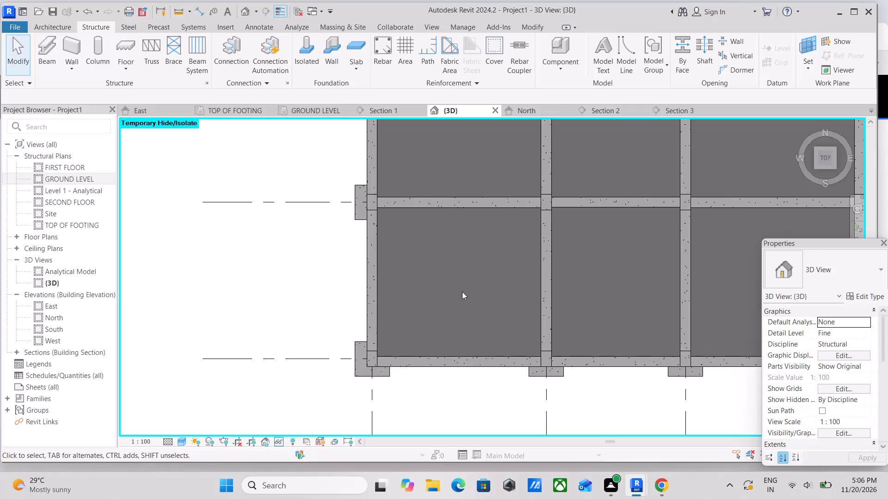
scroll(462, 292, up, 2)
scroll(462, 292, down, 2)
scroll(462, 292, up, 4)
scroll(462, 292, down, 3)
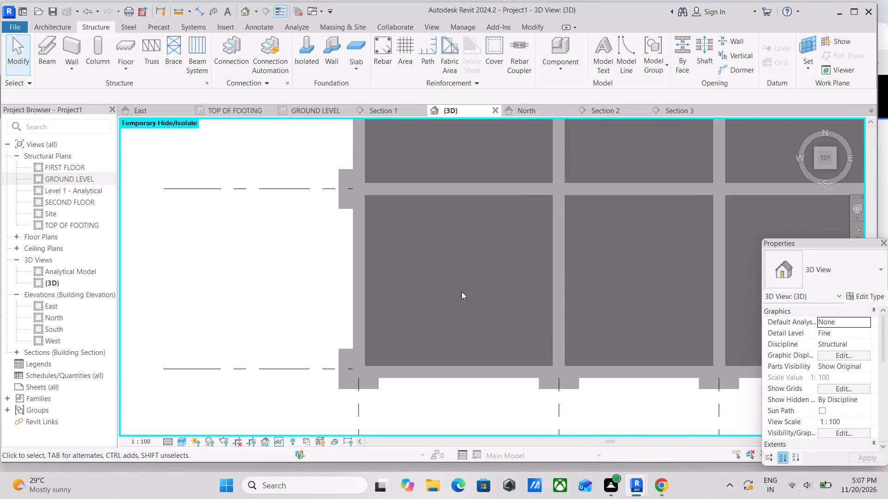
scroll(462, 292, down, 3)
middle_drag(485, 302, 407, 303)
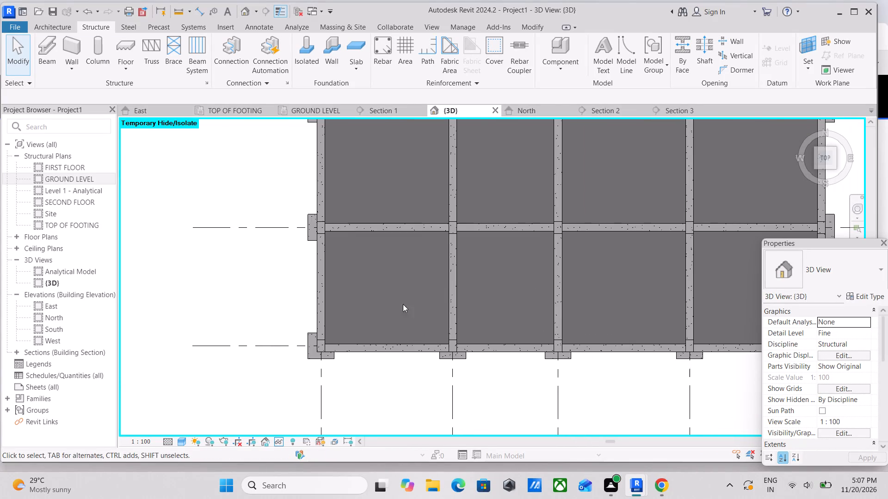
click(816, 167)
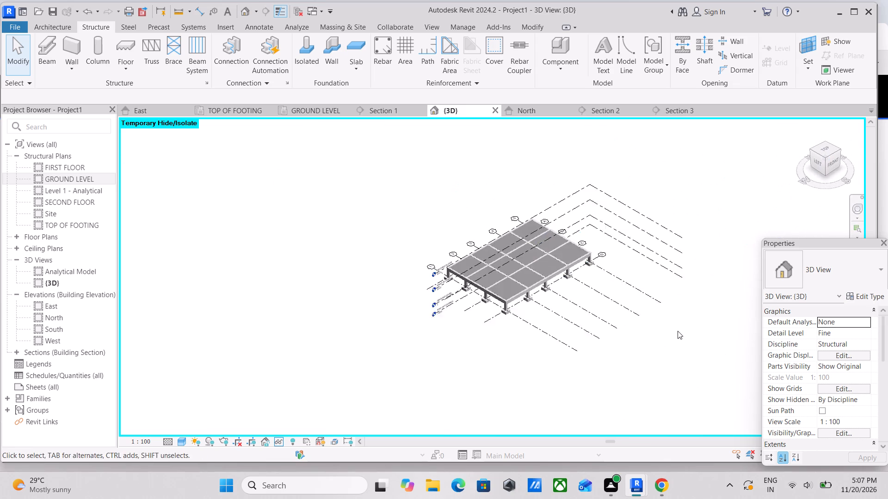
scroll(678, 331, up, 2)
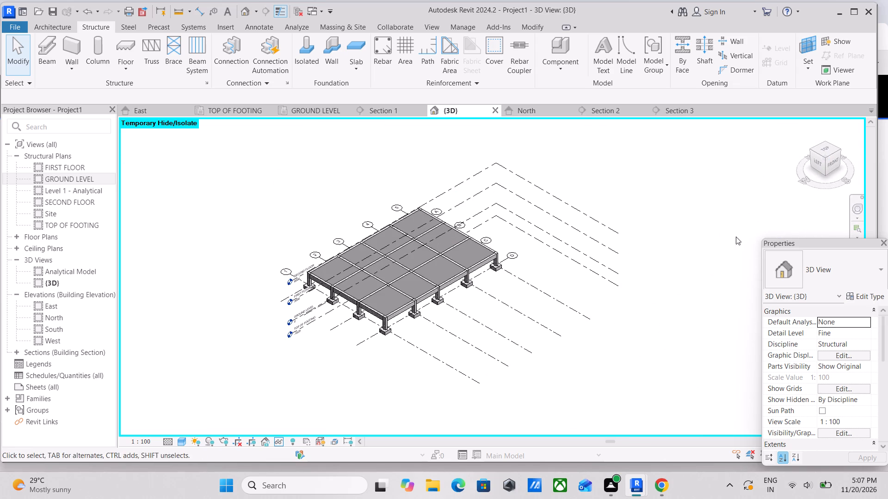
Copy the ground-level slabs, beams and columns, excluding the footings, and paste them aligned to the FIRST FLOOR level.
click(837, 160)
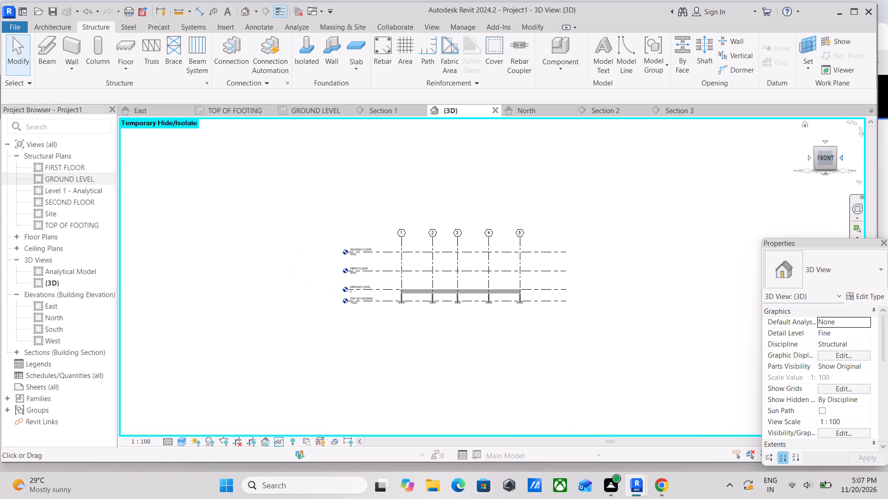
scroll(494, 422, up, 3)
scroll(472, 331, up, 2)
scroll(369, 195, up, 4)
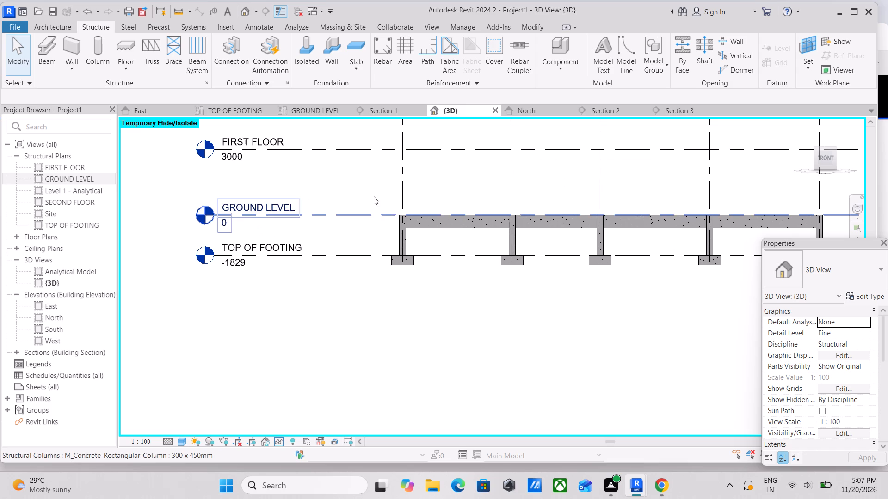
drag(374, 196, 415, 237)
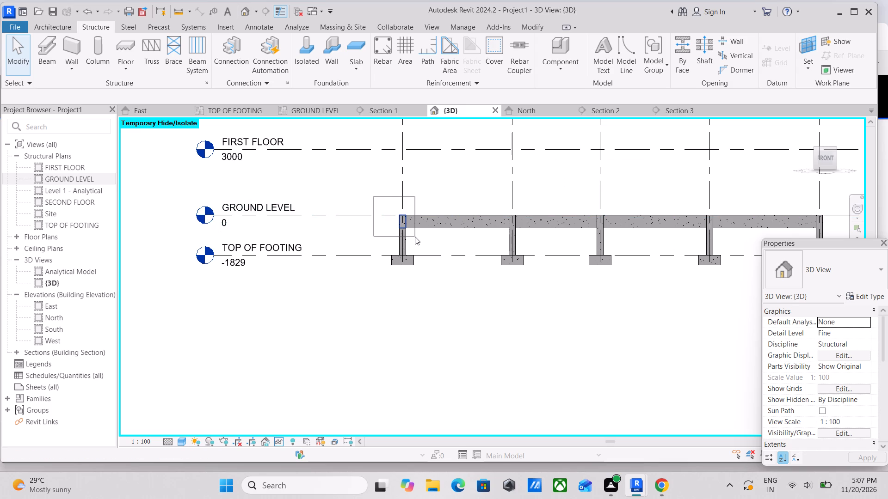
drag(415, 237, 436, 243)
drag(436, 243, 668, 259)
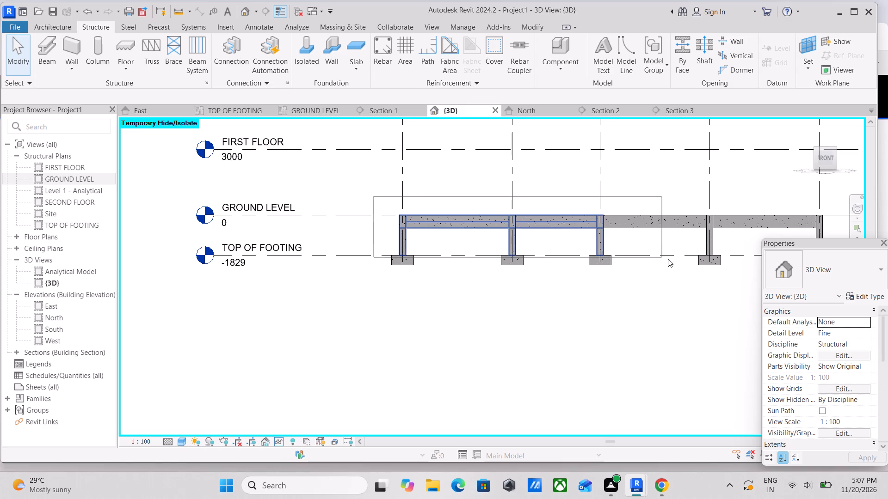
drag(668, 259, 711, 268)
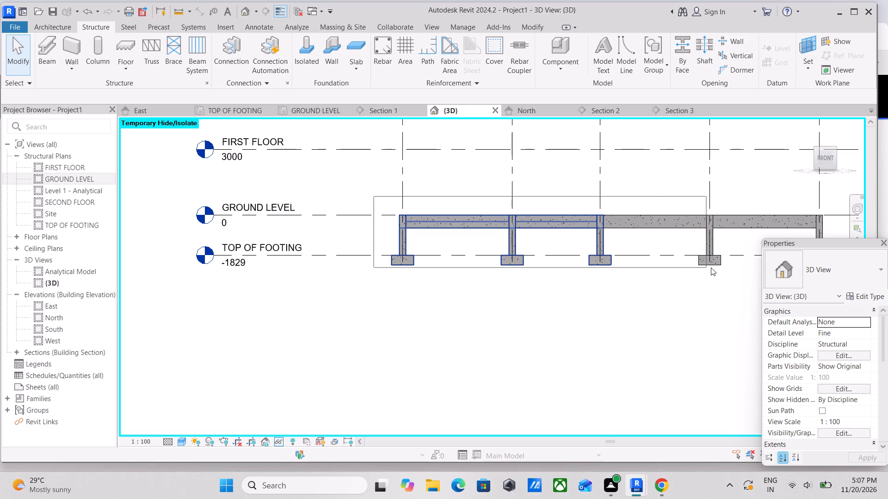
drag(711, 268, 831, 258)
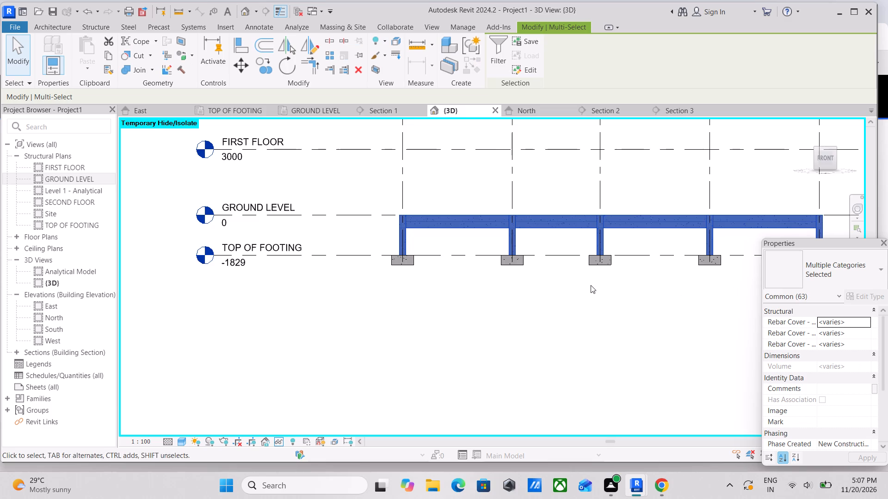
middle_drag(575, 279, 421, 273)
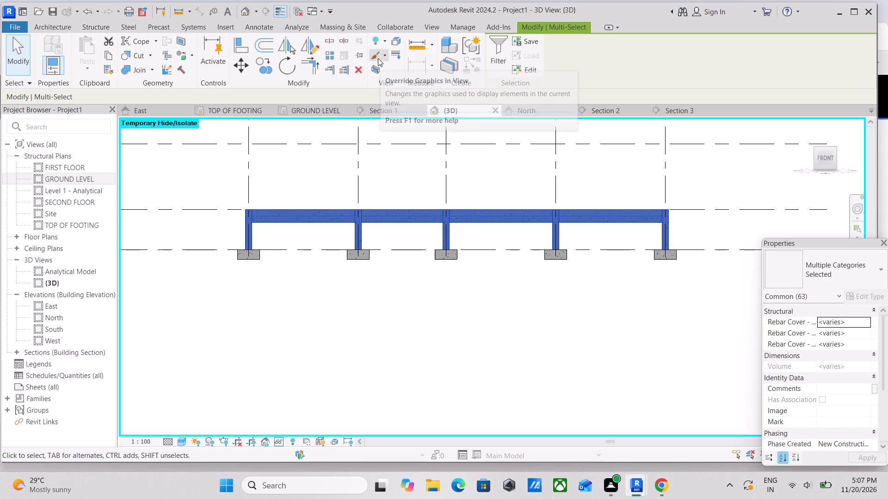
middle_drag(356, 264, 430, 303)
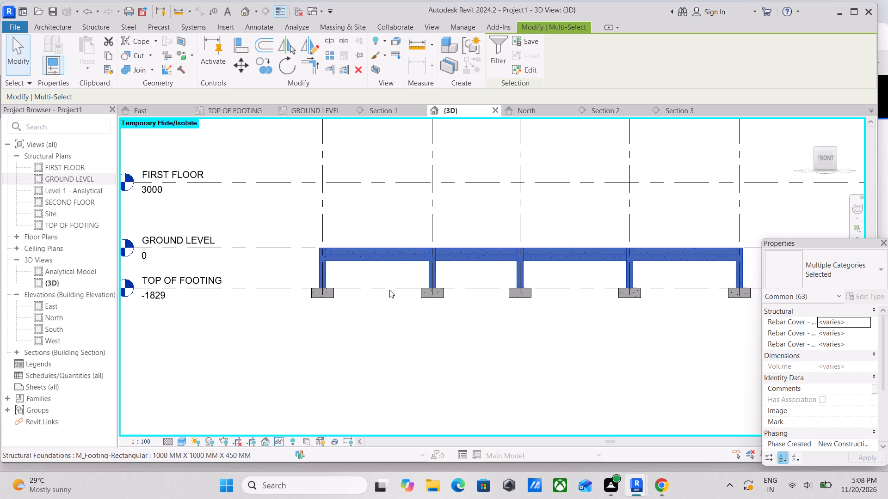
middle_drag(401, 290, 549, 324)
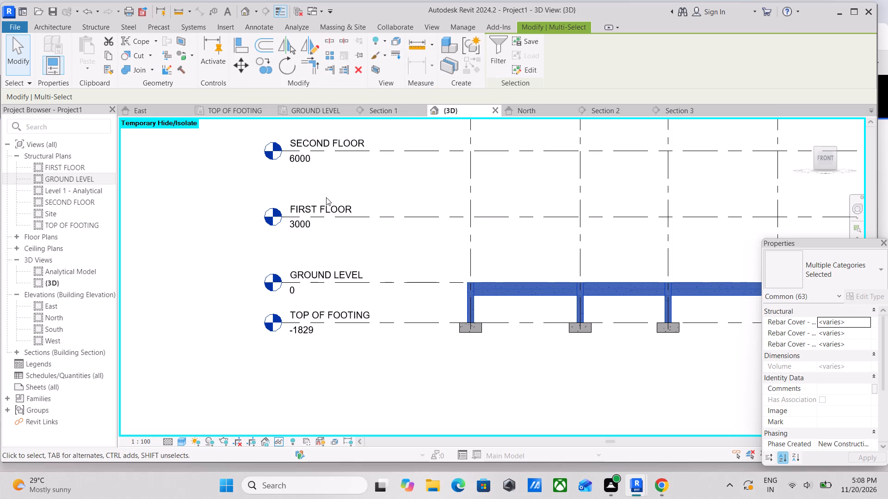
click(112, 57)
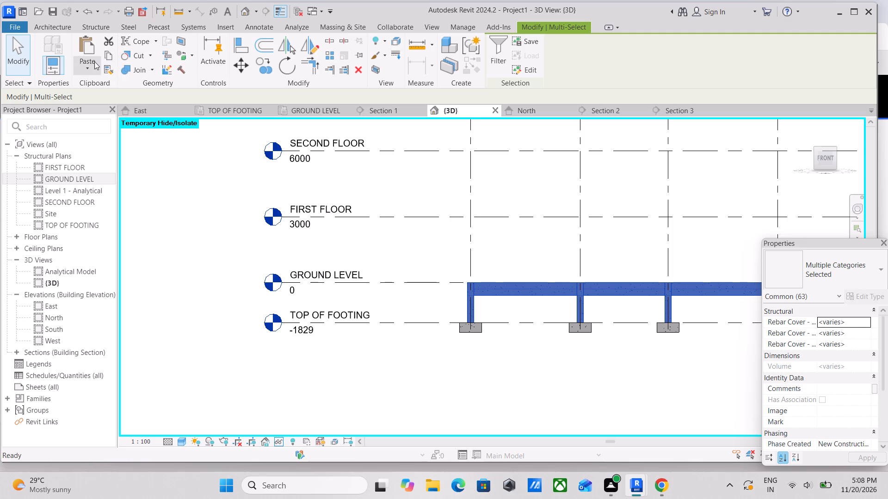
click(93, 65)
click(156, 109)
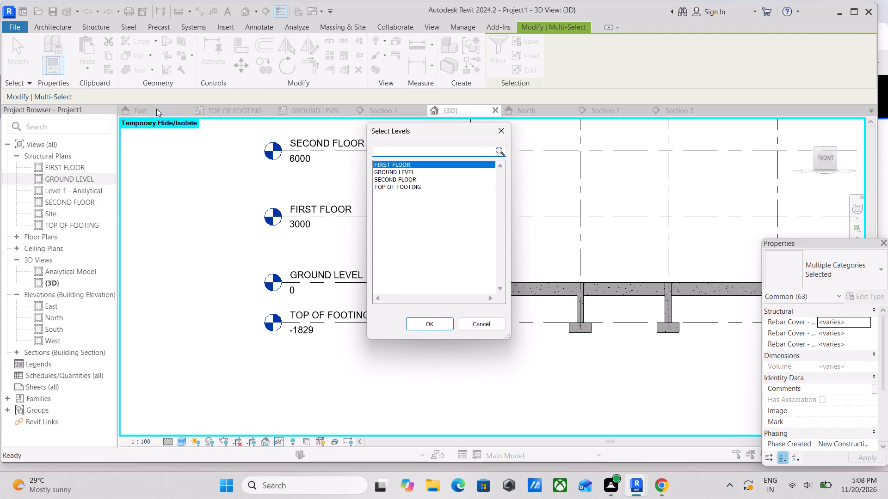
click(435, 325)
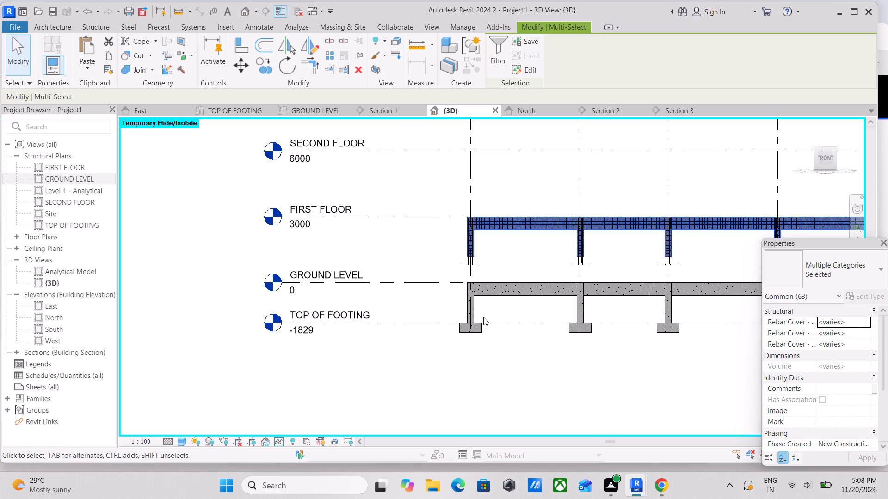
middle_drag(488, 303, 388, 275)
key(Escape)
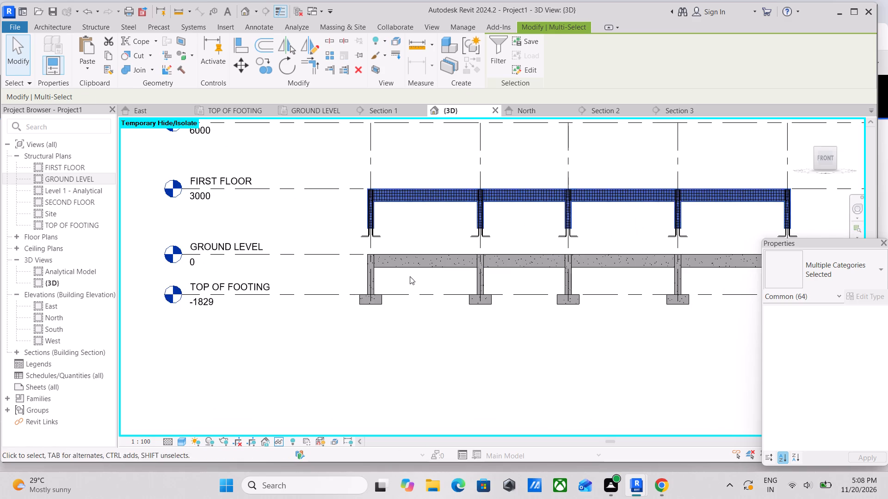
Filter the pasted first-floor elements down to Structural Rebar only and delete all of that rebar.
middle_drag(614, 261, 547, 252)
scroll(625, 211, up, 2)
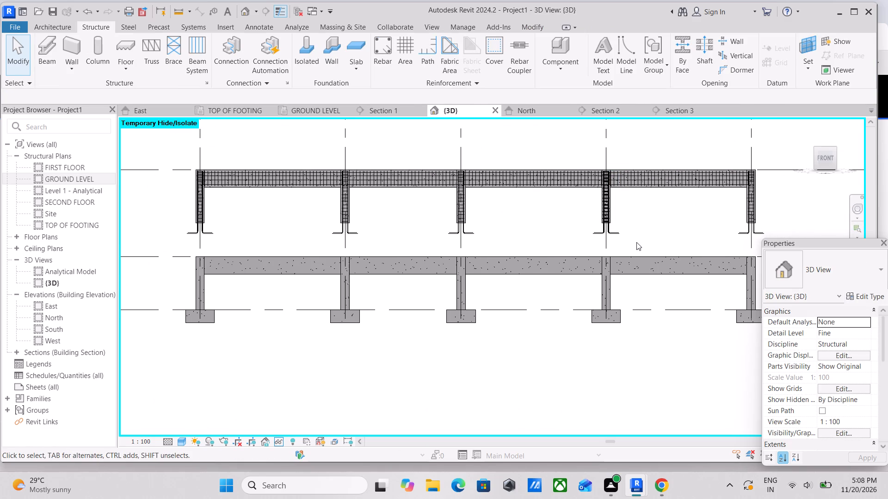
scroll(636, 242, down, 2)
middle_drag(636, 242, 655, 224)
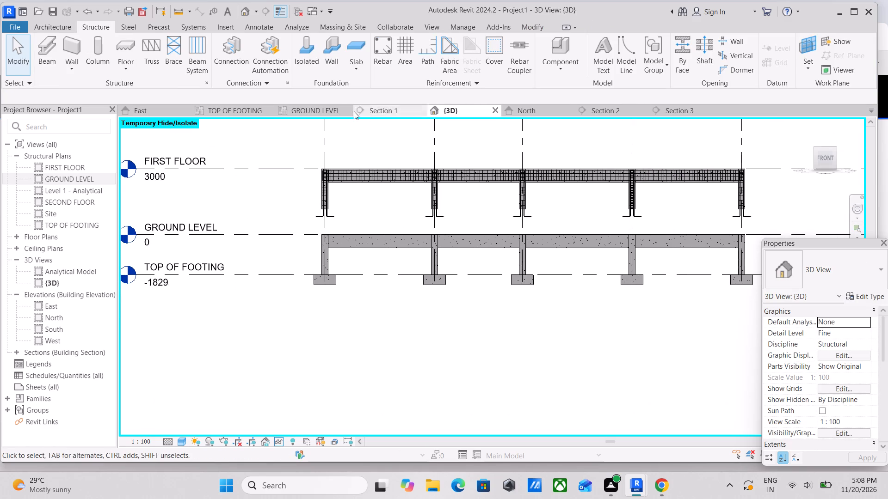
drag(290, 148, 419, 227)
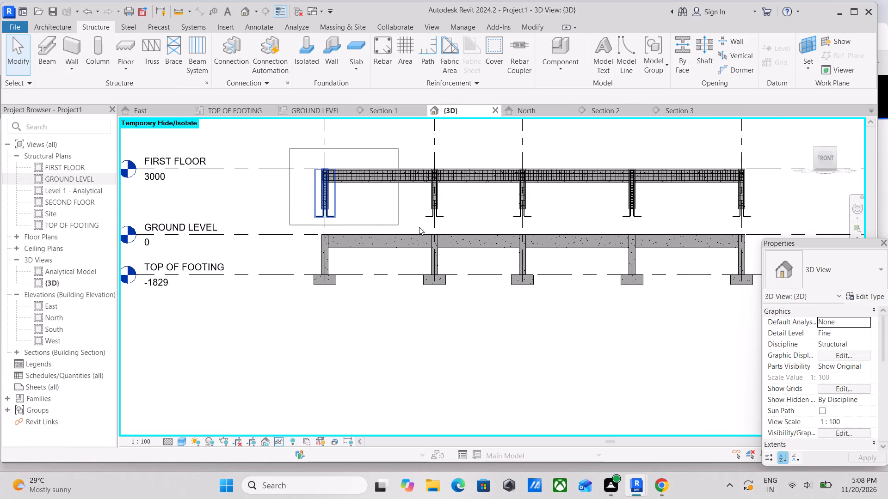
drag(419, 227, 777, 222)
click(501, 56)
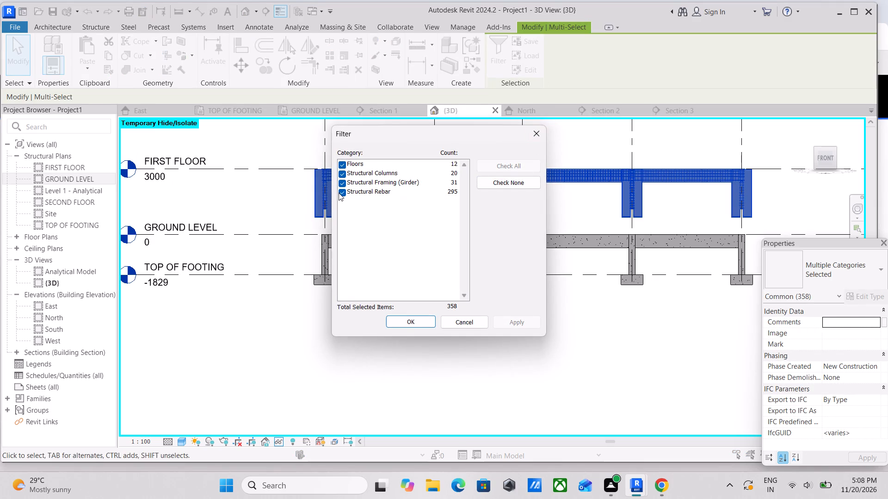
click(516, 182)
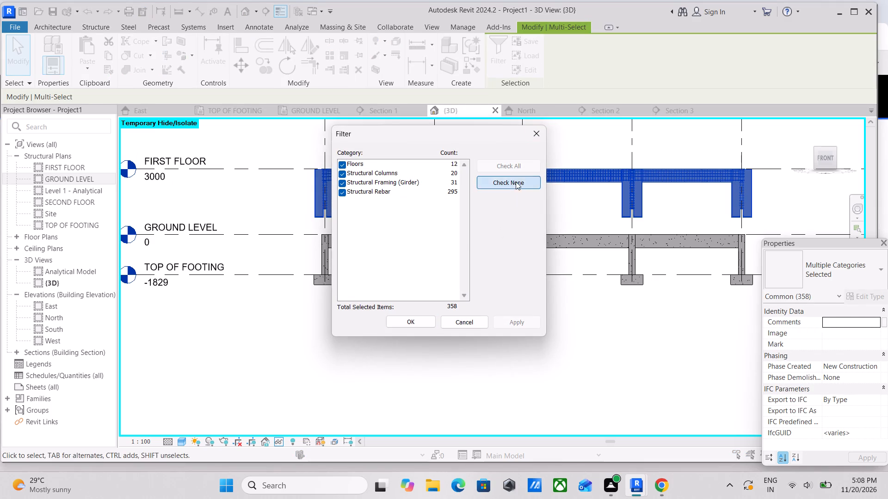
click(342, 194)
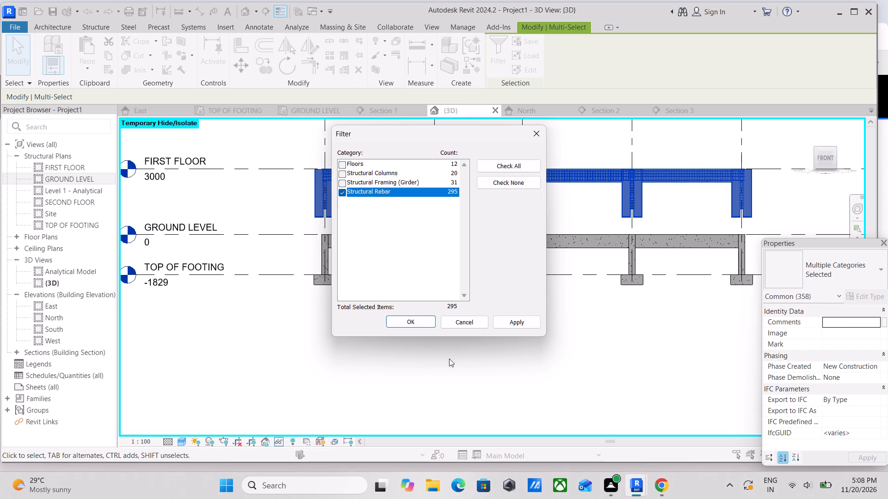
click(520, 322)
click(405, 321)
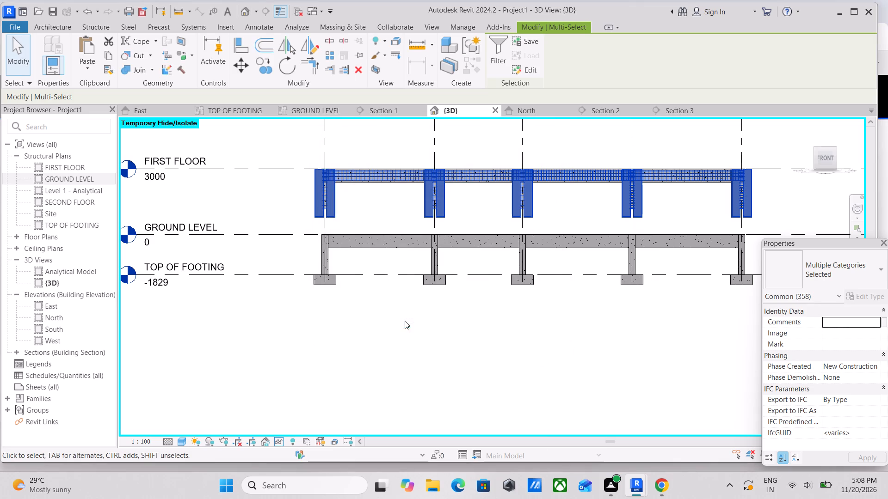
right_click(373, 218)
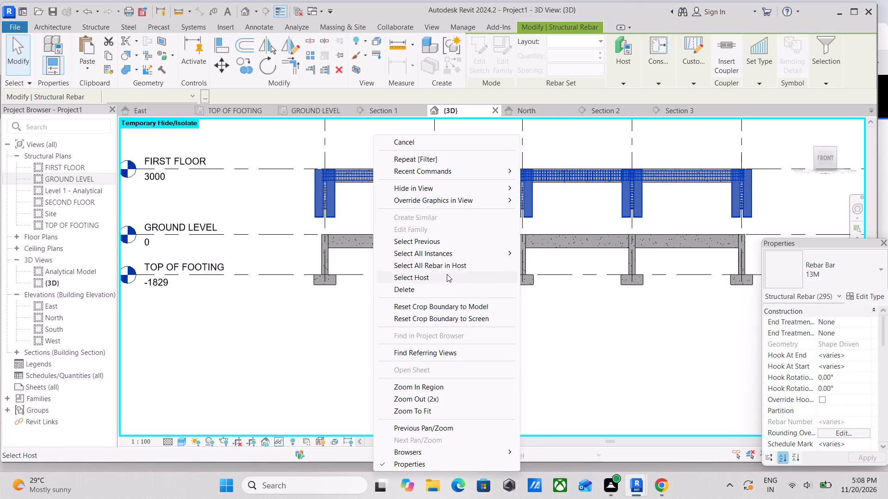
click(445, 285)
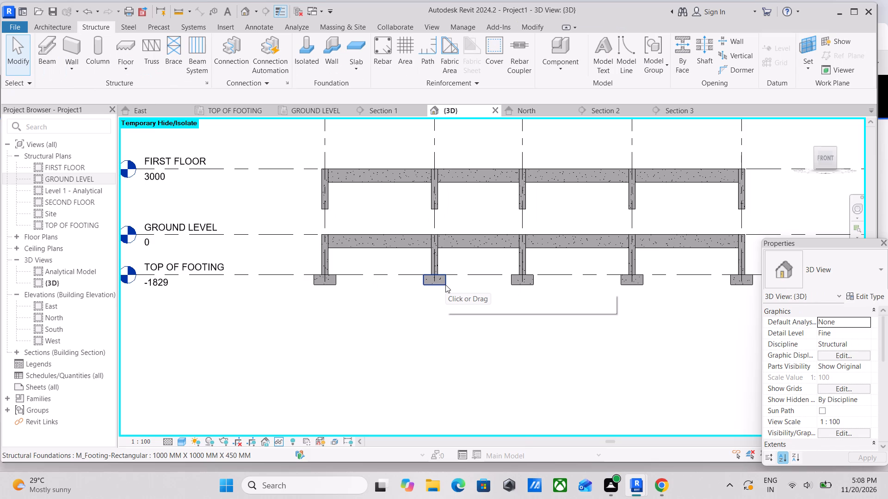
Filter the first-floor elements to Structural Columns only and set their base offset from GROUND LEVEL to 0.
drag(274, 144, 329, 209)
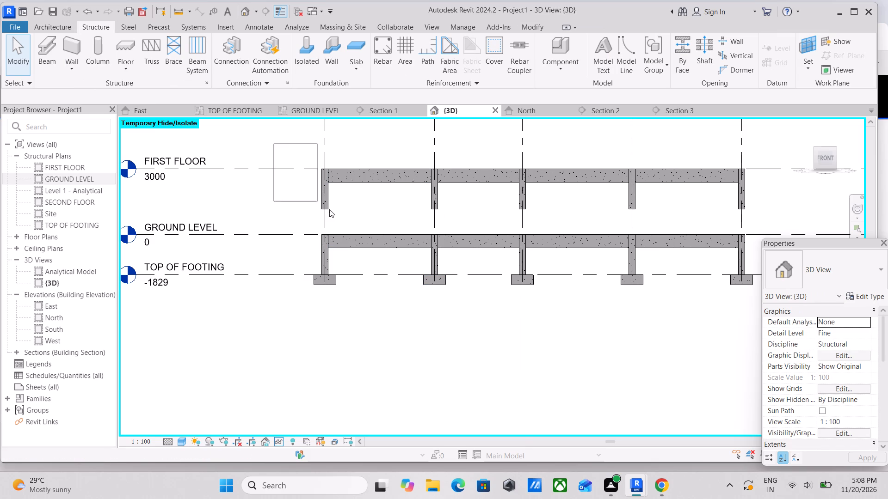
drag(329, 209, 756, 217)
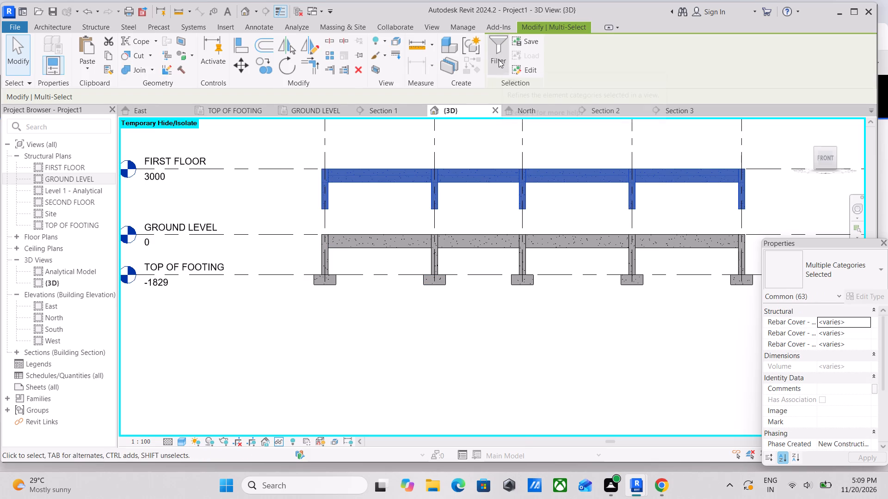
click(498, 59)
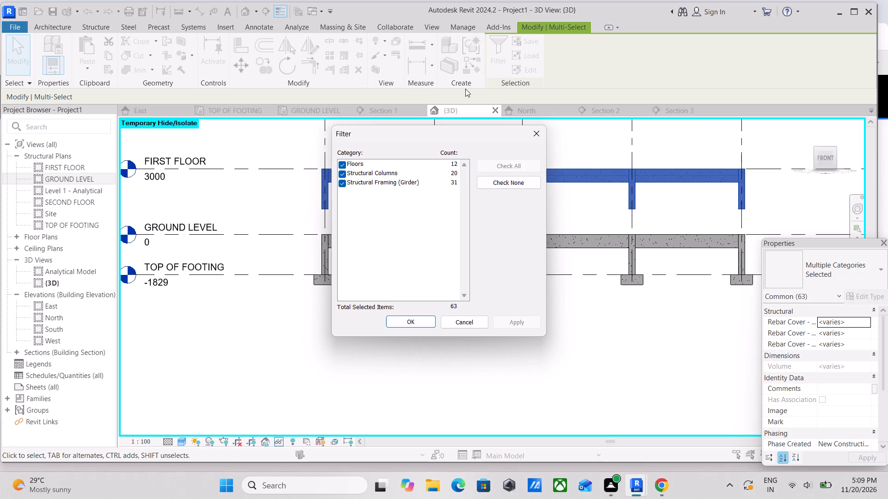
click(343, 176)
click(342, 169)
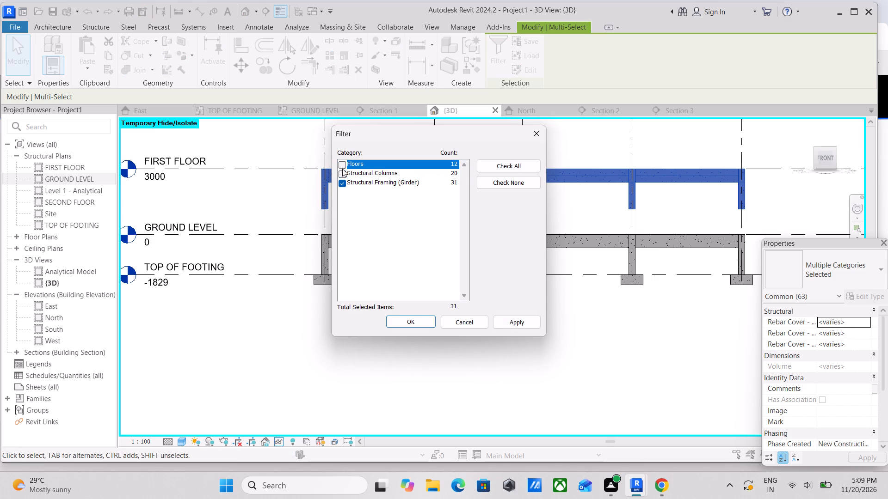
click(345, 174)
click(343, 187)
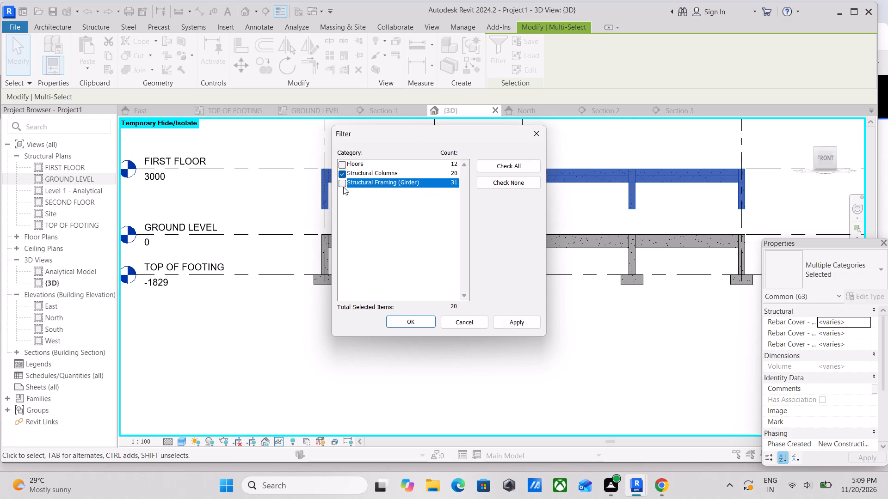
click(518, 320)
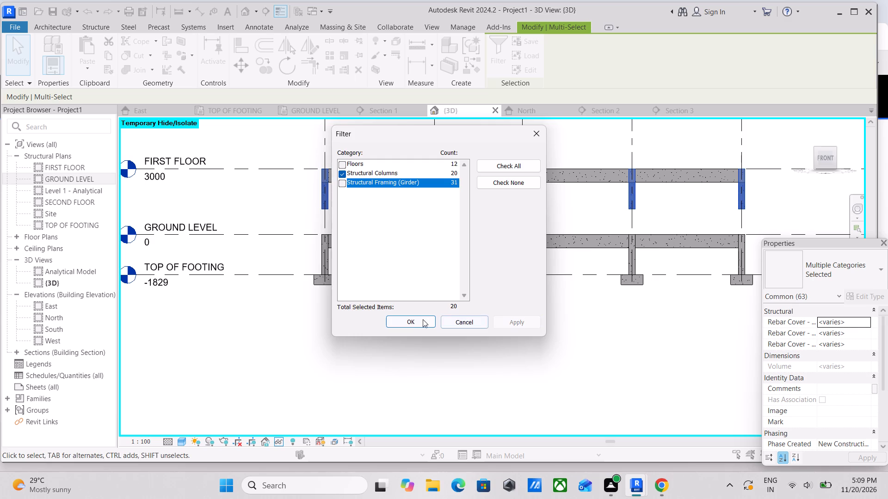
click(415, 319)
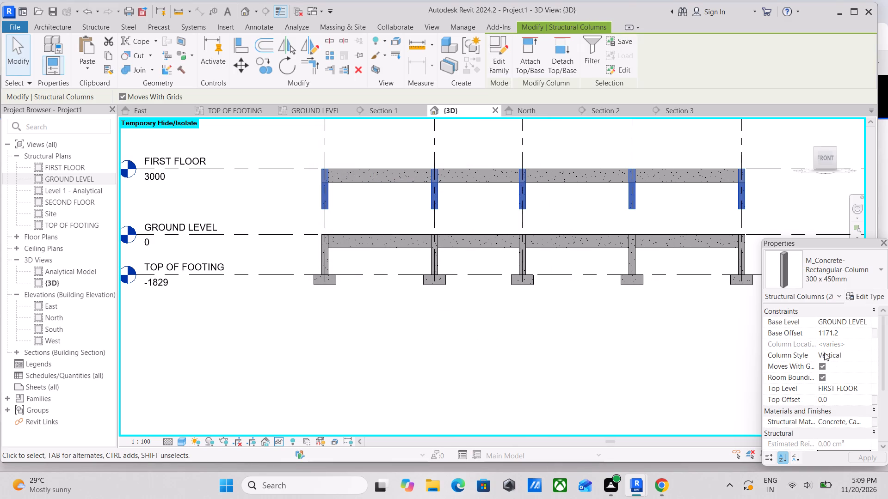
click(857, 333)
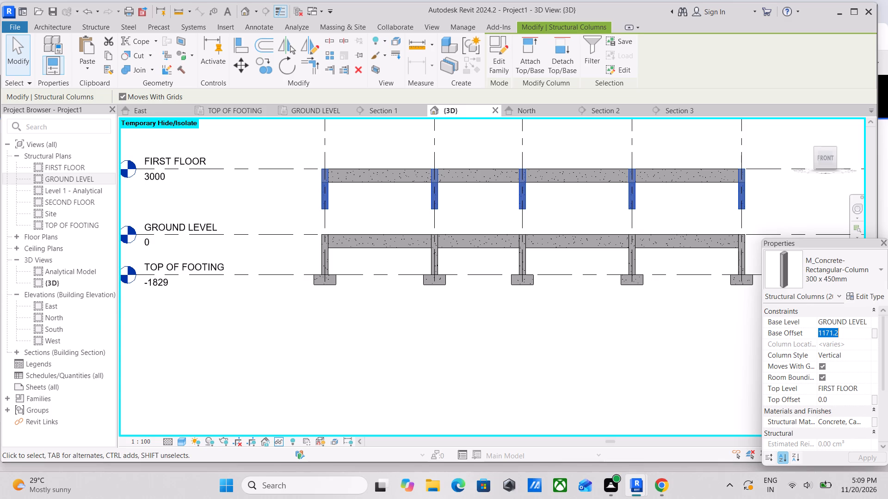
key(0)
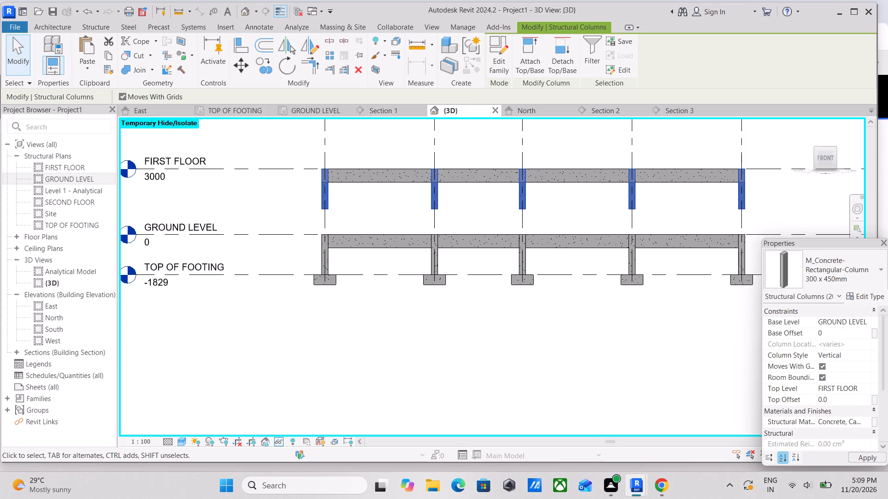
key(Return)
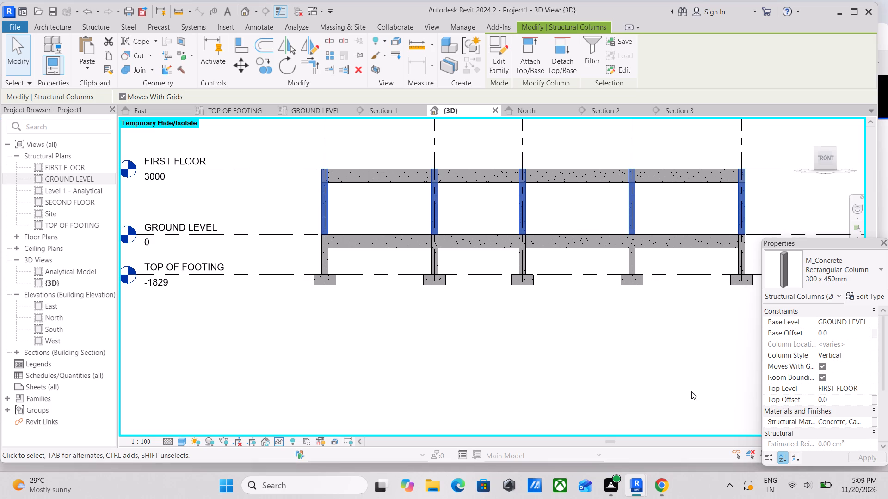
scroll(691, 391, up, 3)
scroll(645, 371, up, 3)
scroll(548, 321, down, 3)
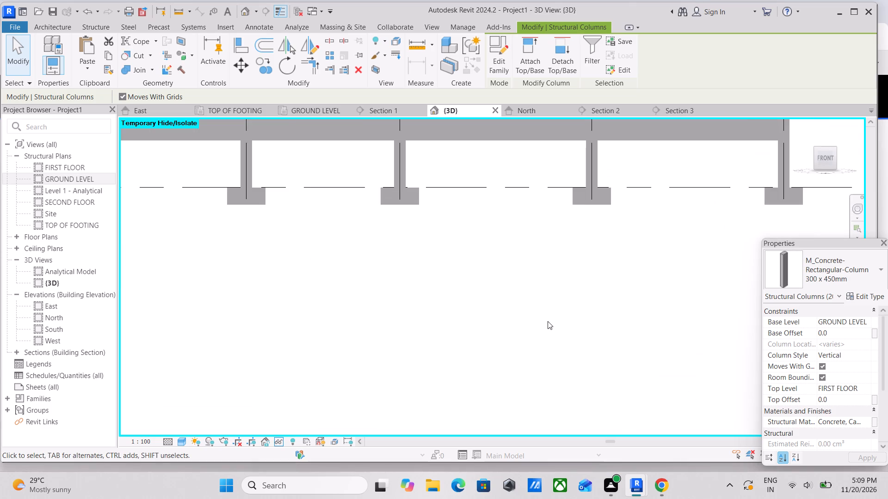
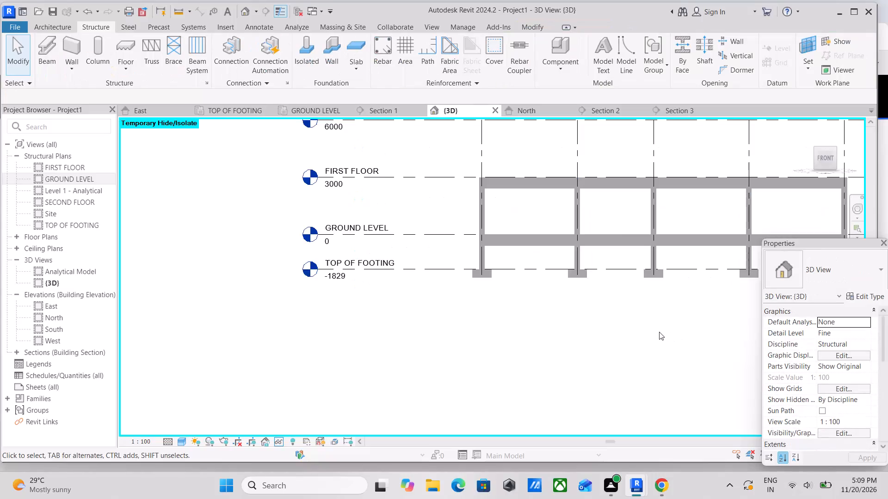
Examine the frame in the 3D view and check the open TOP OF FOOTING, GROUND LEVEL, elevation and section views.
middle_drag(659, 332, 568, 327)
scroll(587, 354, down, 2)
middle_drag(587, 354, 604, 366)
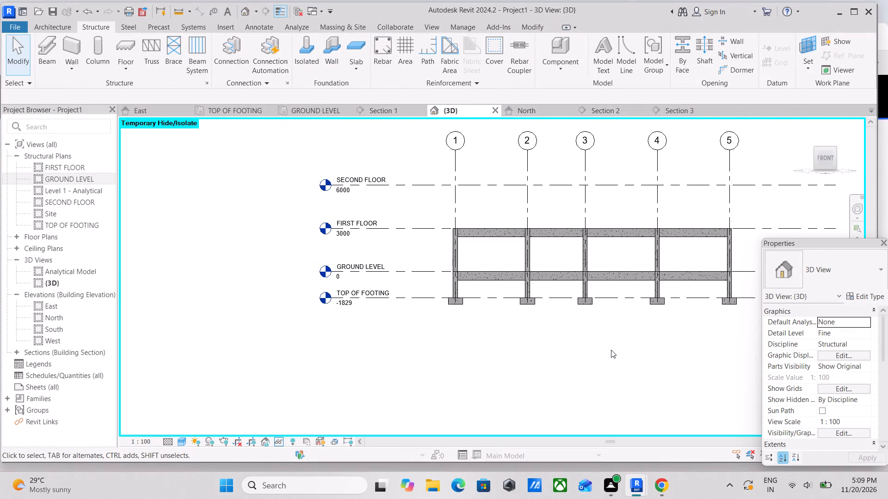
scroll(611, 350, up, 3)
scroll(618, 387, down, 3)
middle_drag(604, 316, 594, 326)
scroll(594, 325, up, 2)
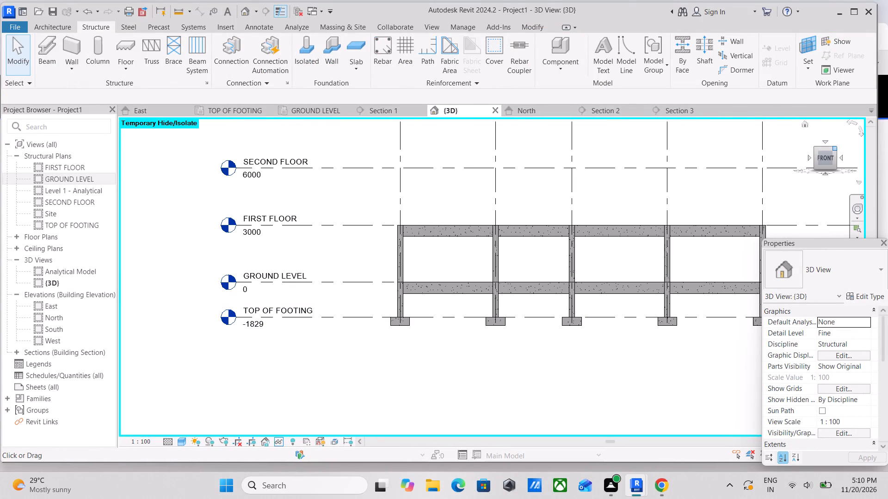
click(301, 111)
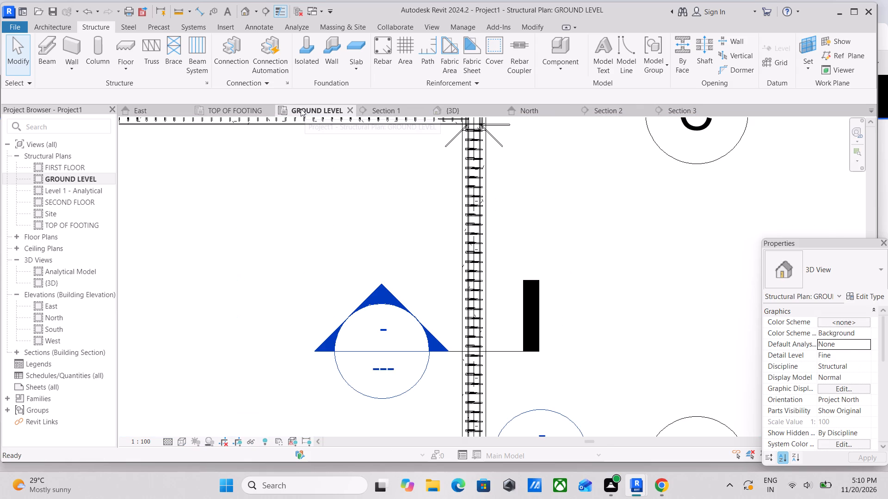
click(229, 114)
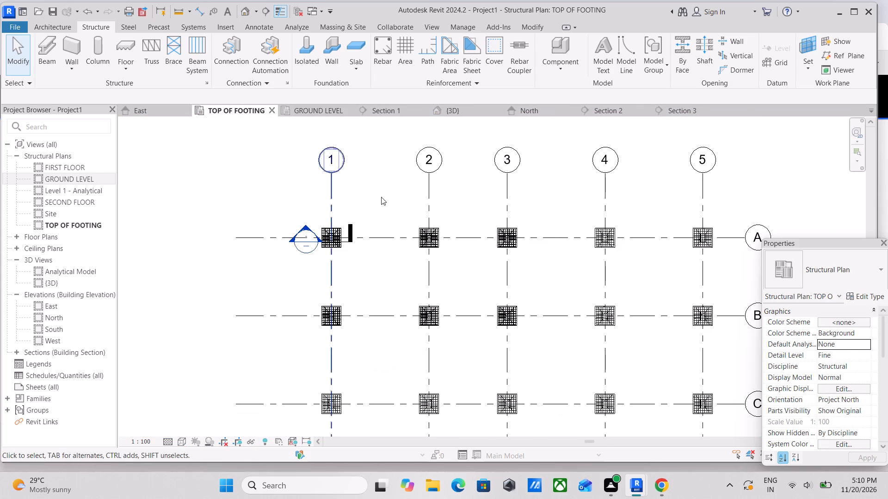
scroll(444, 256, up, 2)
click(604, 114)
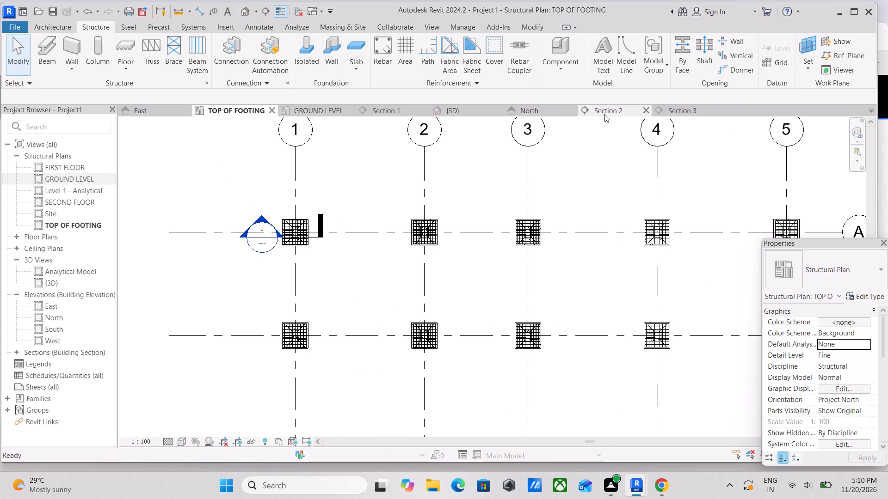
click(528, 111)
click(463, 113)
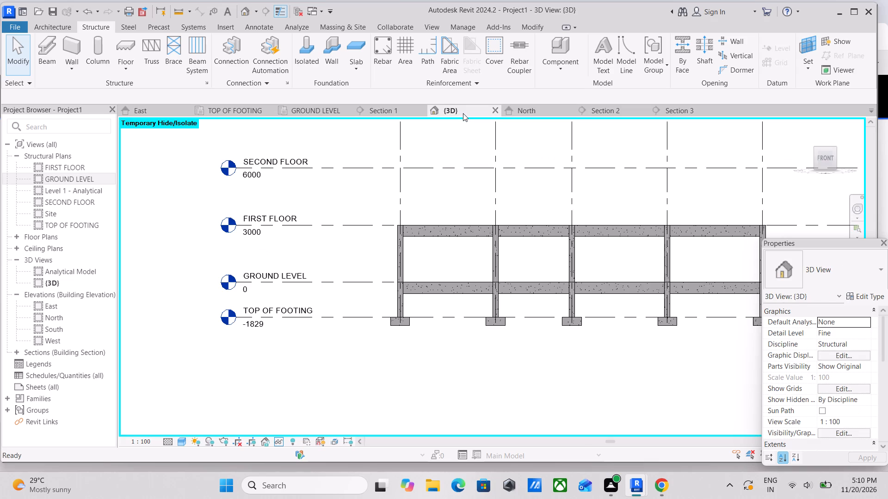
click(379, 114)
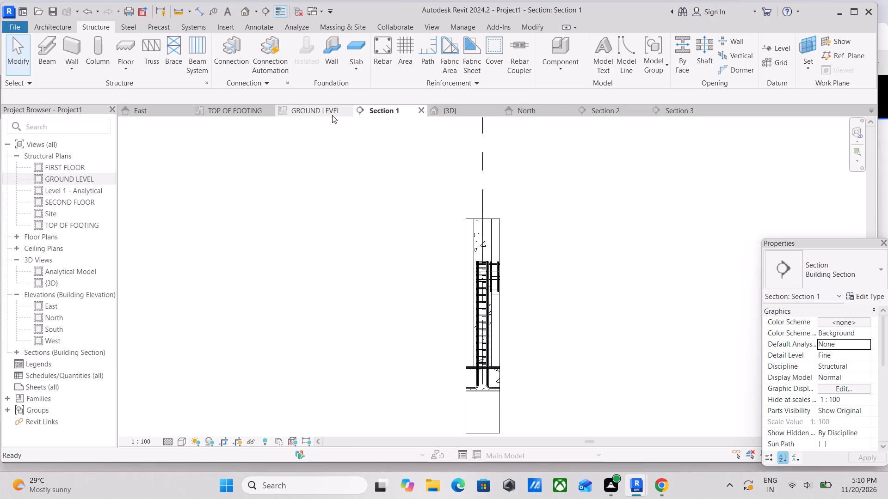
In the GROUND LEVEL structural plan, select all instances of the beam rebar and temporarily hide them.
click(329, 113)
scroll(365, 195, down, 6)
middle_drag(357, 235, 640, 220)
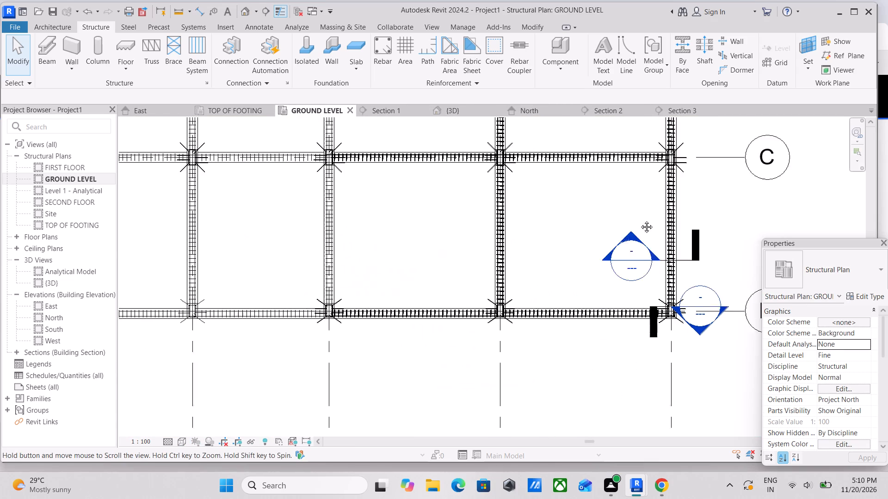
middle_drag(640, 220, 643, 220)
scroll(372, 181, down, 2)
middle_drag(374, 181, 563, 193)
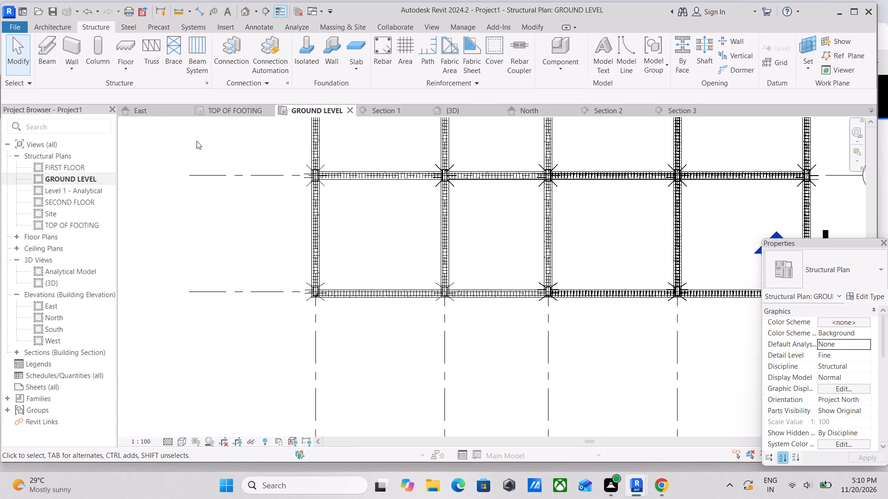
scroll(568, 287, down, 2)
middle_drag(567, 287, 672, 397)
scroll(672, 397, up, 1)
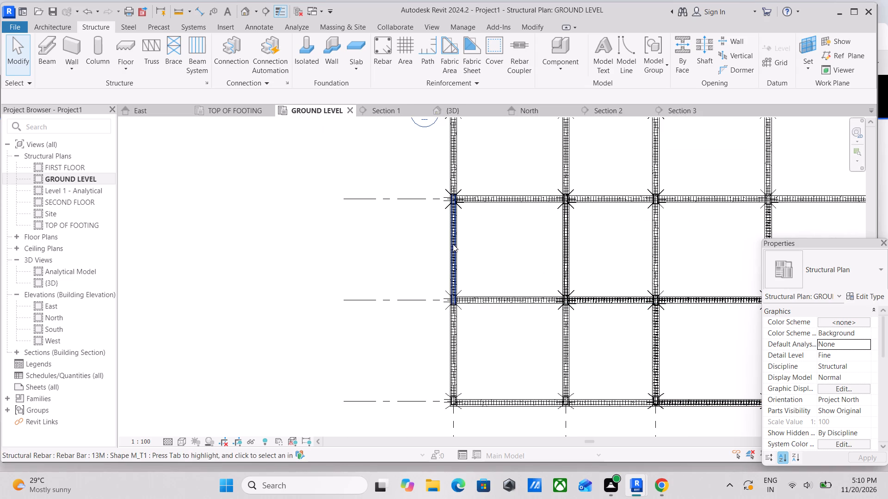
click(453, 244)
text(sa)
text(hh)
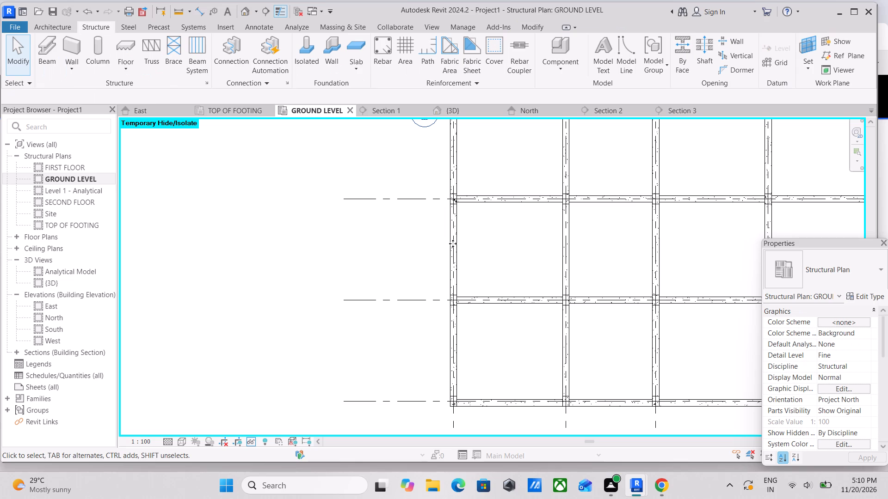
Place a horizontal building section between grids B and C, running from outside grid 1 to just past grid 2.
scroll(751, 498, up, 1)
scroll(678, 361, up, 1)
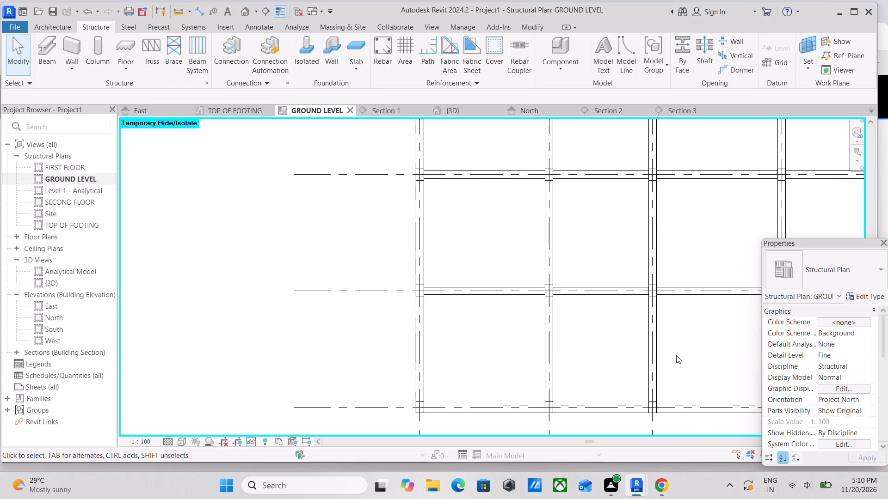
middle_drag(659, 315, 573, 395)
middle_drag(617, 340, 570, 388)
middle_drag(591, 347, 567, 358)
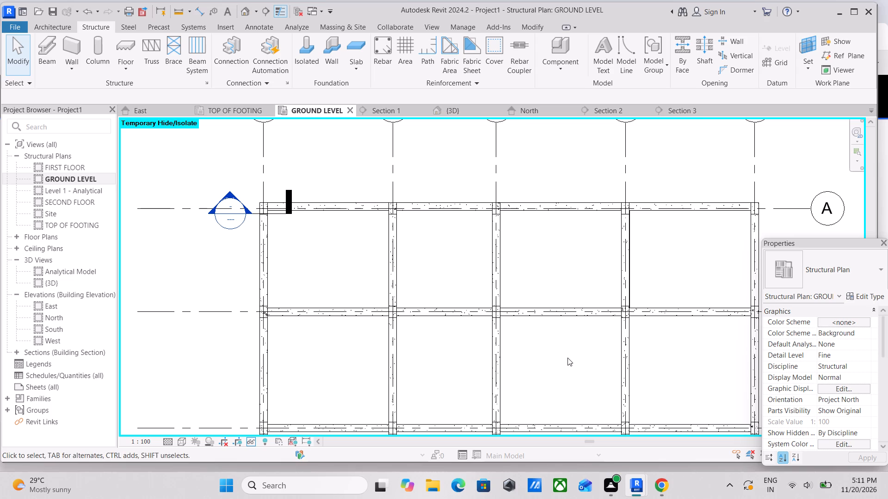
scroll(567, 358, up, 2)
scroll(578, 281, down, 1)
middle_drag(571, 277, 665, 294)
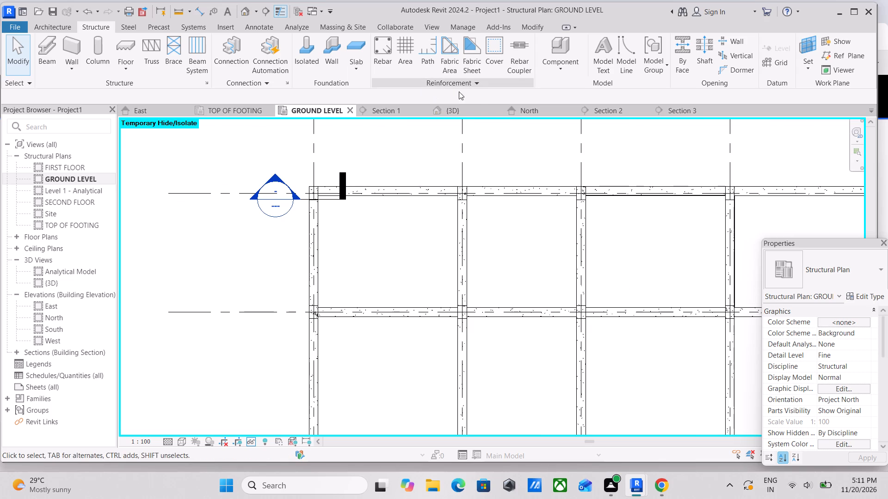
click(266, 12)
scroll(404, 286, down, 1)
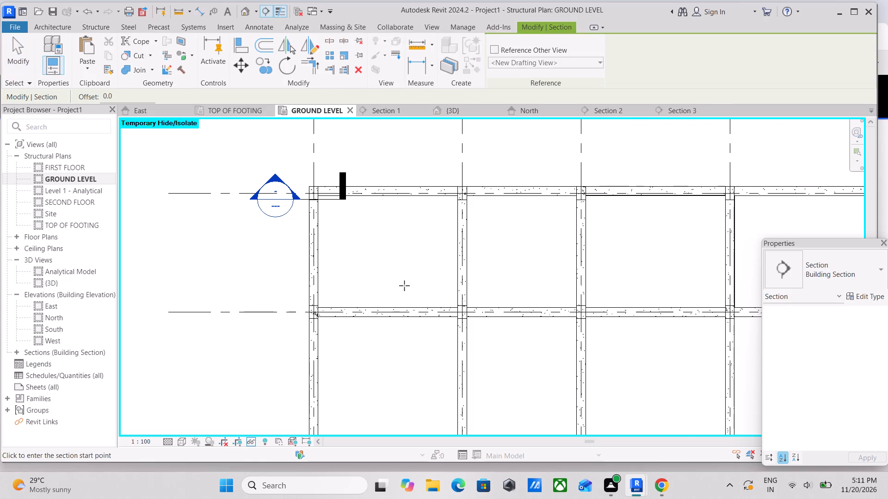
scroll(404, 286, down, 1)
middle_drag(404, 272, 429, 160)
scroll(331, 253, up, 1)
click(334, 257)
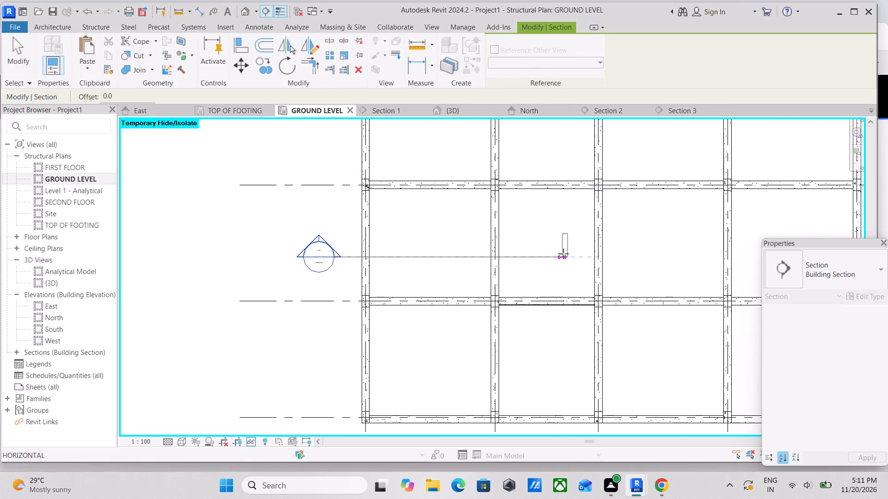
click(515, 255)
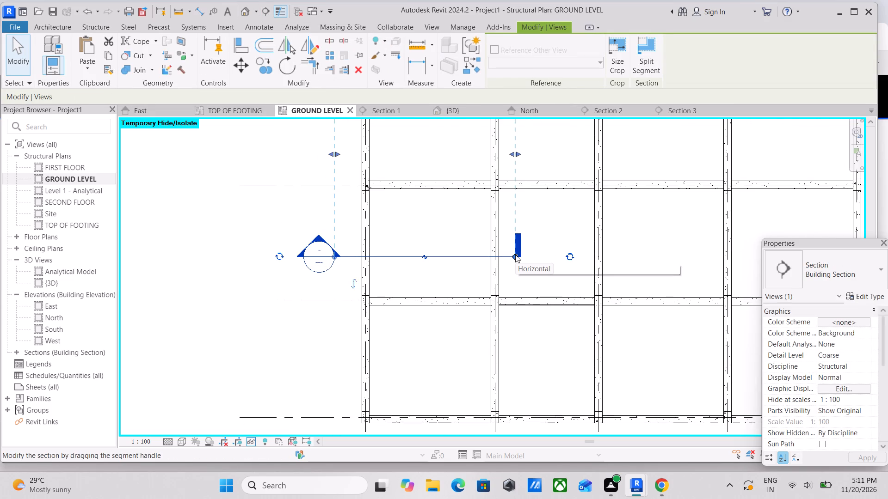
Shorten the new section's view depth so its far clip lies just beyond the grid B beam.
scroll(515, 255, up, 2)
scroll(448, 264, down, 2)
middle_drag(518, 308, 576, 337)
scroll(474, 246, down, 2)
middle_drag(482, 265, 494, 323)
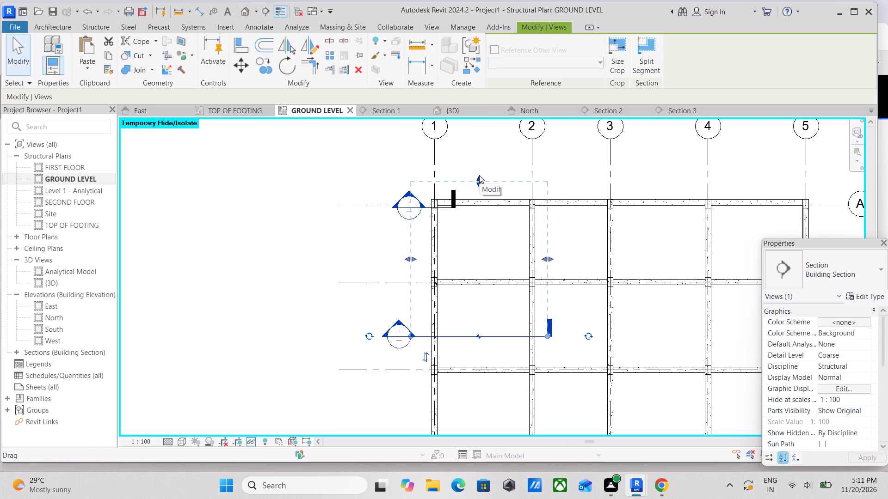
drag(479, 175, 476, 261)
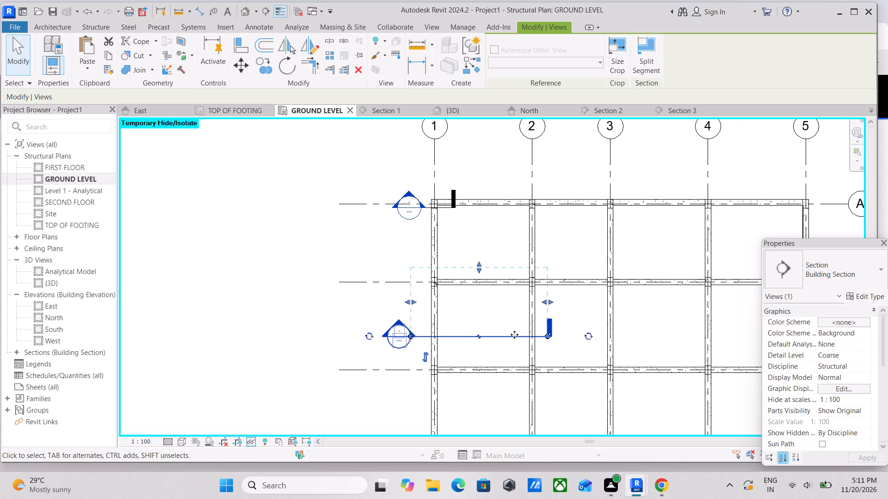
Narrow the section's side extents to just outside the beams on grids 1 and 2.
scroll(517, 335, up, 3)
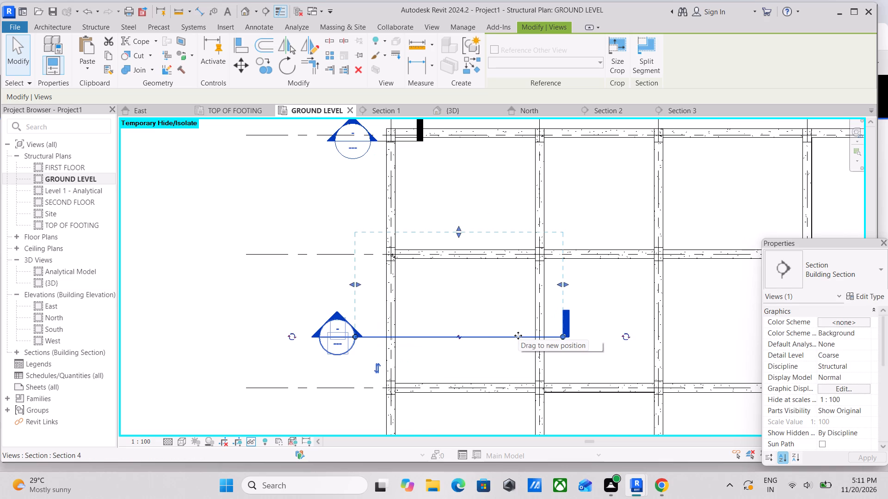
scroll(584, 395, up, 4)
middle_drag(532, 257, 546, 286)
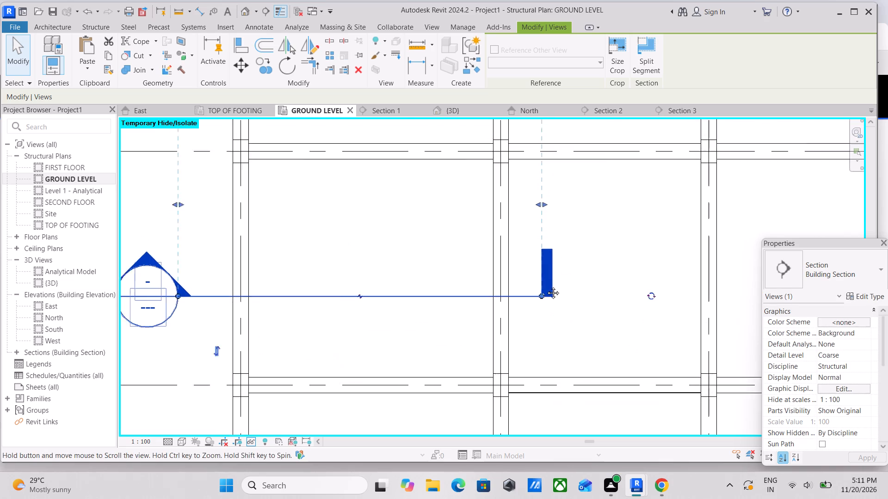
middle_drag(546, 286, 571, 341)
drag(567, 277, 551, 278)
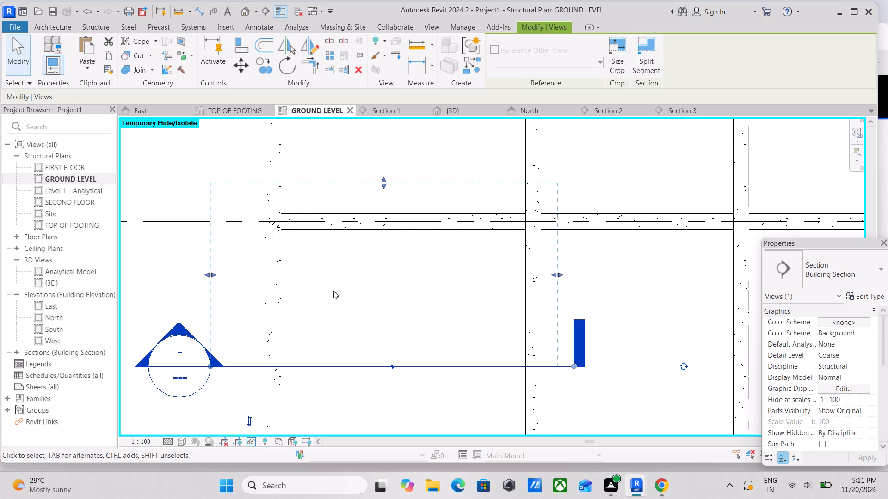
drag(210, 273, 258, 287)
Pull the section's far clip boundary in further so it falls inside the grid B beam.
drag(402, 186, 400, 197)
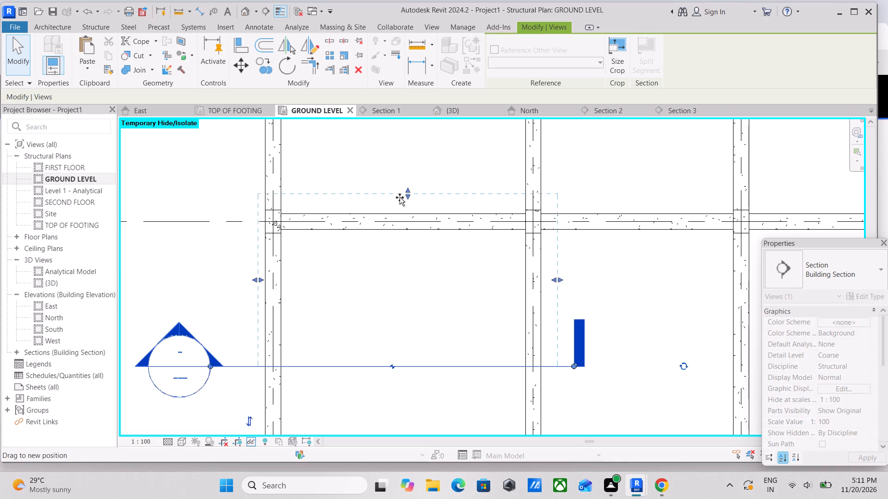
drag(400, 197, 406, 207)
middle_drag(414, 311, 438, 316)
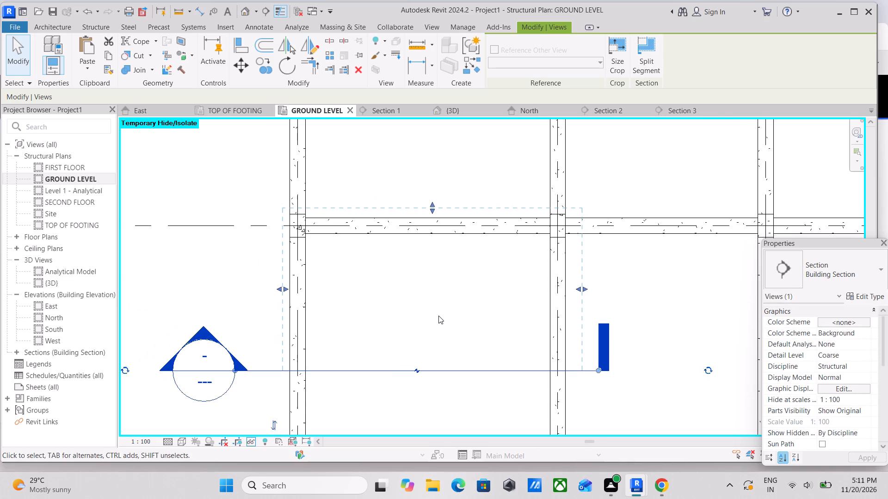
middle_drag(438, 316, 468, 308)
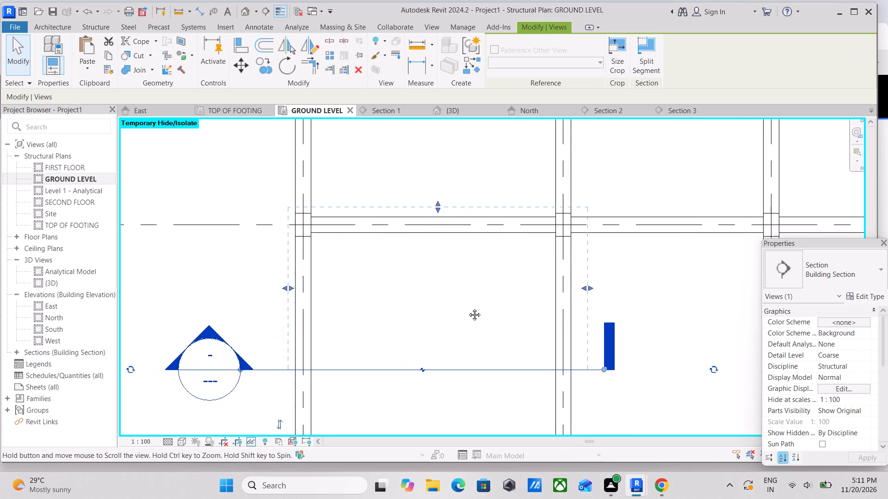
middle_drag(468, 308, 520, 306)
drag(514, 201, 517, 222)
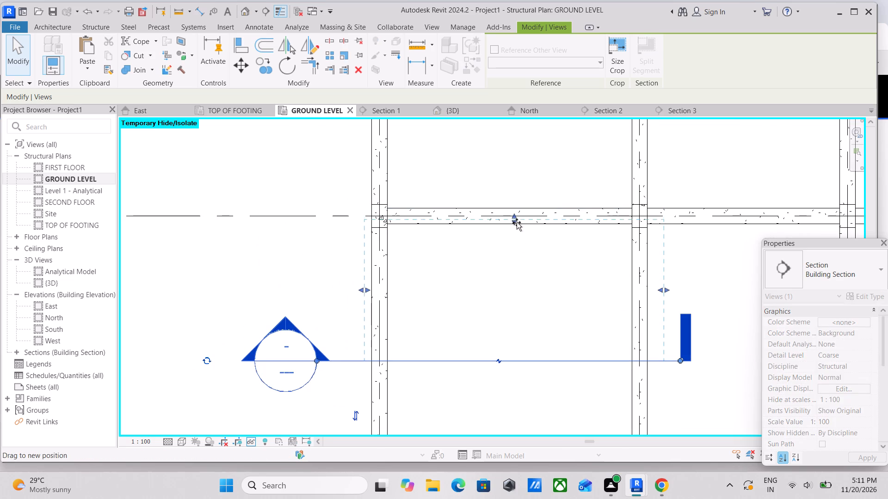
drag(517, 222, 524, 222)
scroll(533, 287, down, 1)
middle_drag(533, 287, 541, 291)
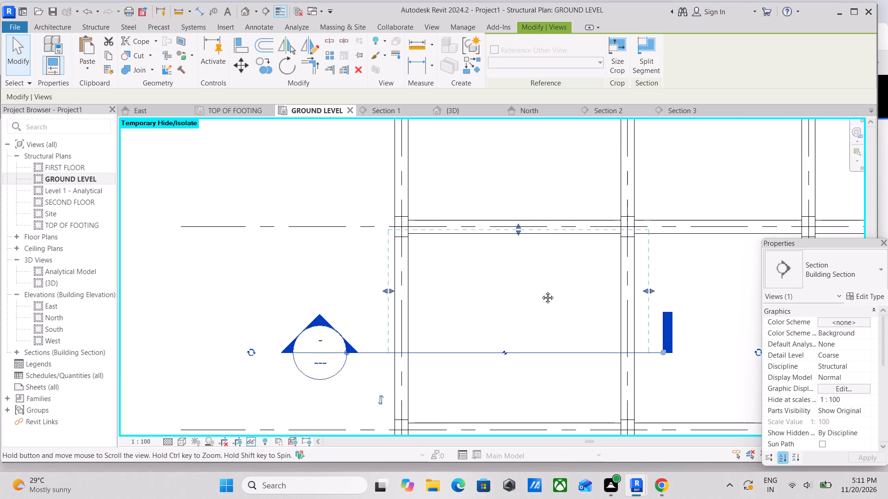
middle_drag(541, 291, 554, 299)
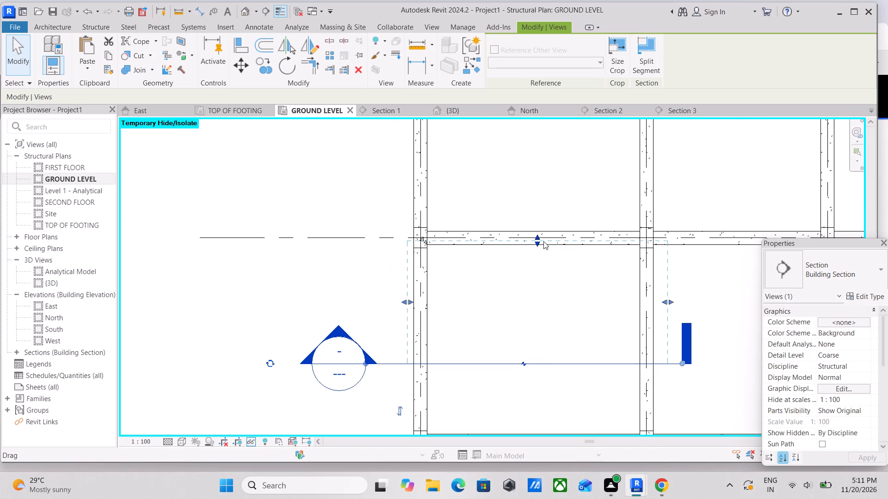
click(537, 242)
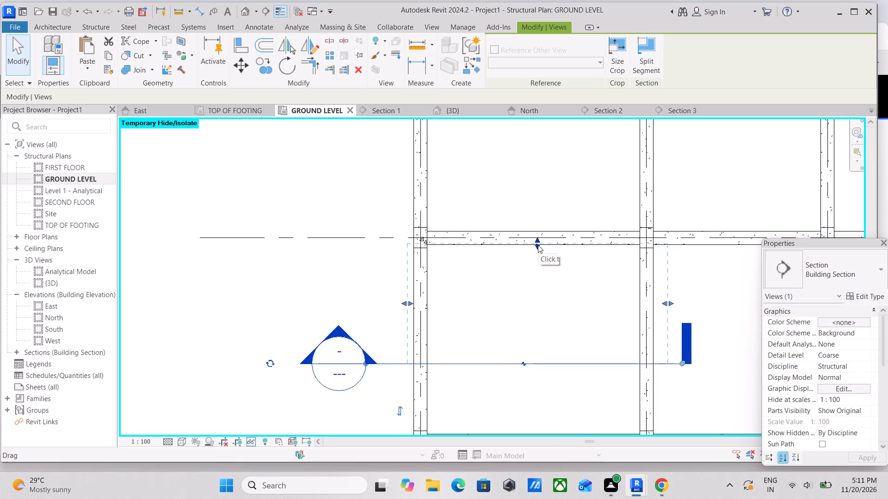
Tighten both side extents of the section so they fall within the beams on grids 1 and 2.
scroll(497, 331, up, 1)
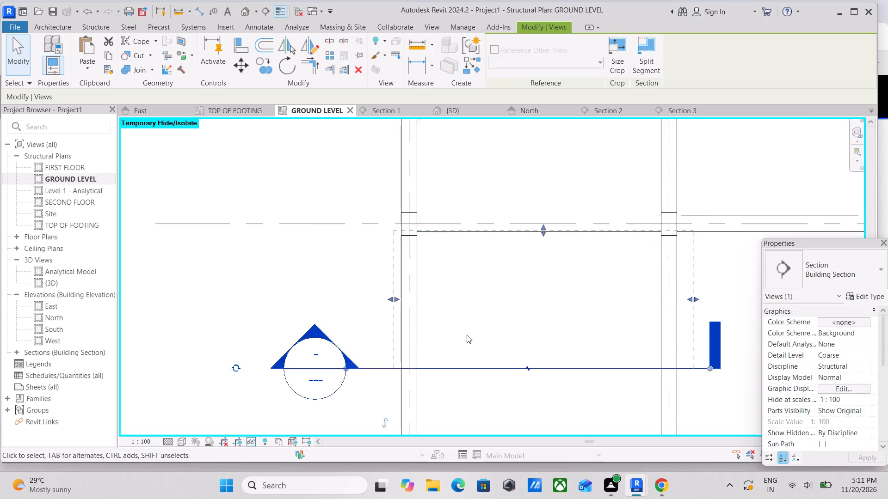
scroll(467, 335, up, 2)
drag(395, 290, 420, 291)
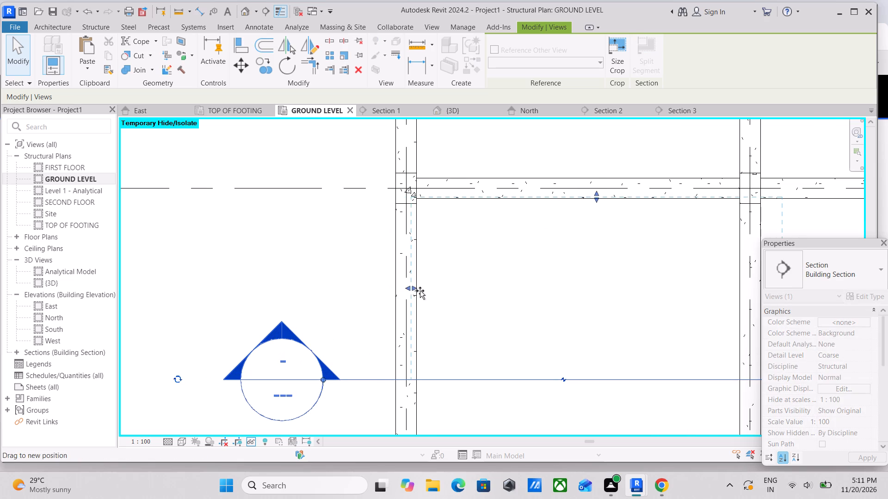
drag(420, 291, 419, 291)
scroll(547, 311, down, 1)
middle_drag(547, 311, 499, 293)
drag(699, 275, 677, 278)
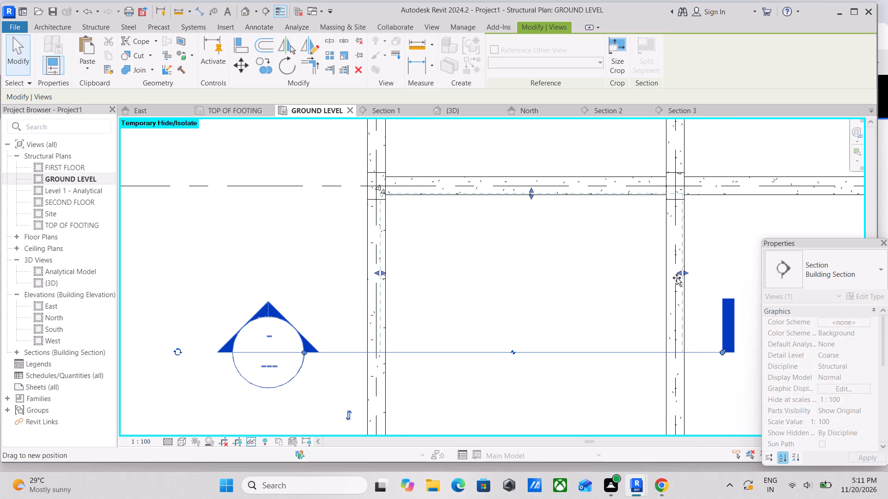
drag(677, 278, 673, 278)
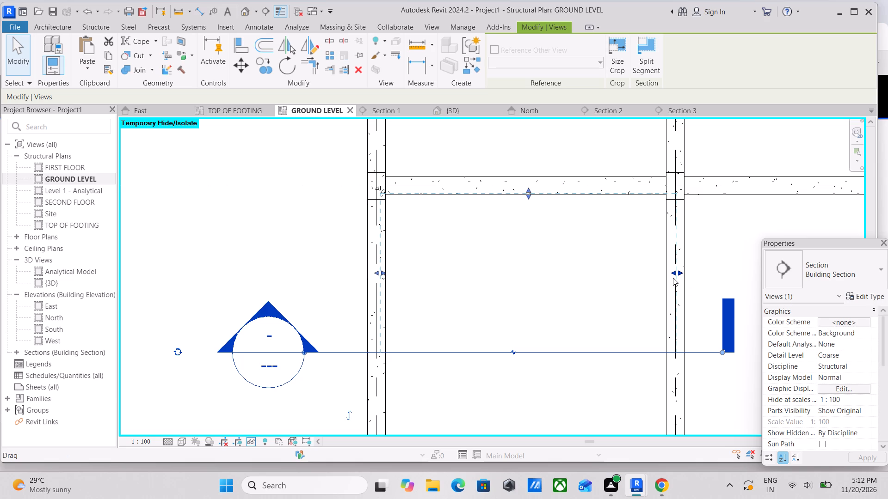
Open the view of the new section cut between grids 1 and 2.
middle_drag(601, 296, 610, 311)
scroll(539, 300, down, 1)
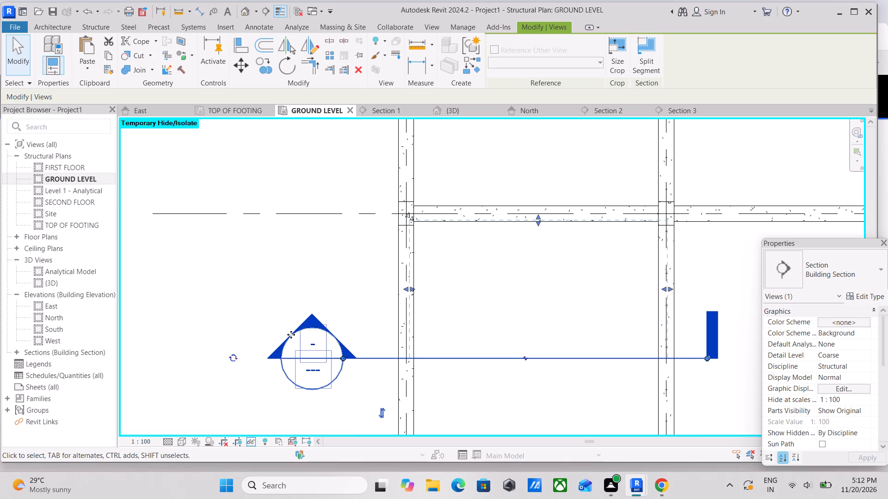
right_click(300, 326)
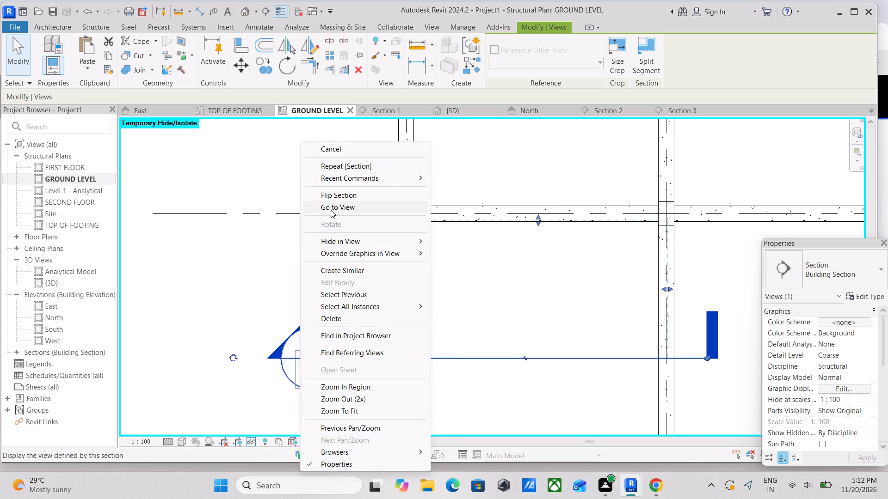
click(331, 208)
Extend the FIRST FLOOR and GROUND LEVEL lines so their level heads sit well beyond grid 2, clear of the section's crop region.
scroll(506, 378, up, 1)
middle_drag(493, 378, 492, 374)
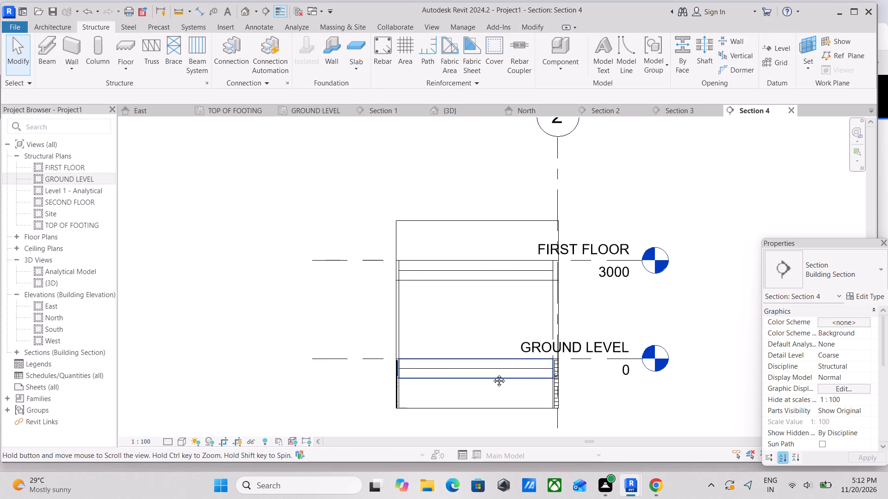
middle_drag(492, 374, 494, 357)
middle_drag(514, 372, 560, 383)
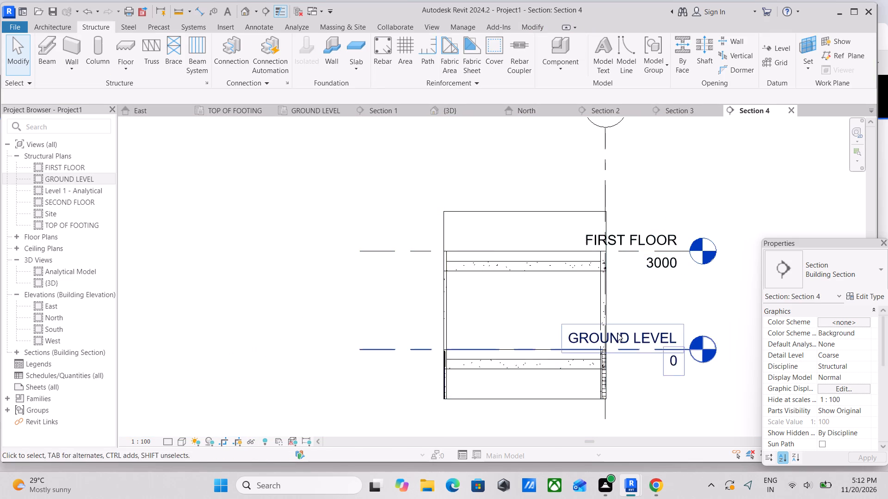
scroll(612, 364, down, 1)
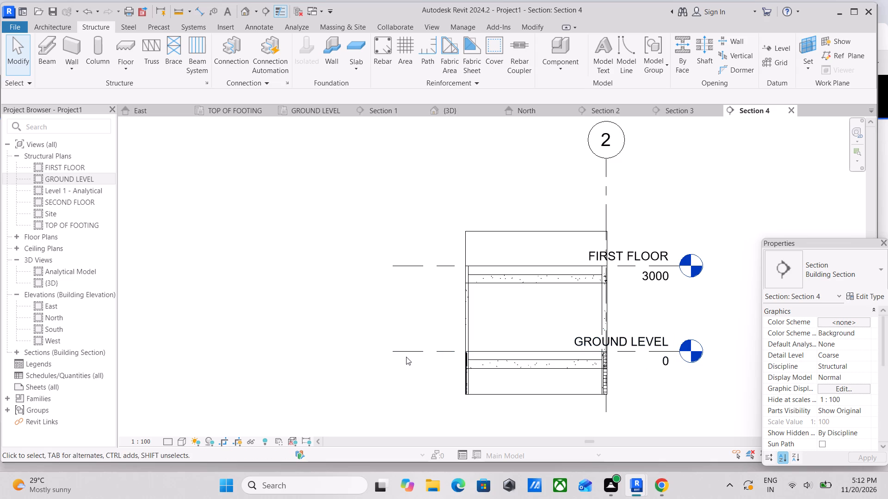
click(406, 355)
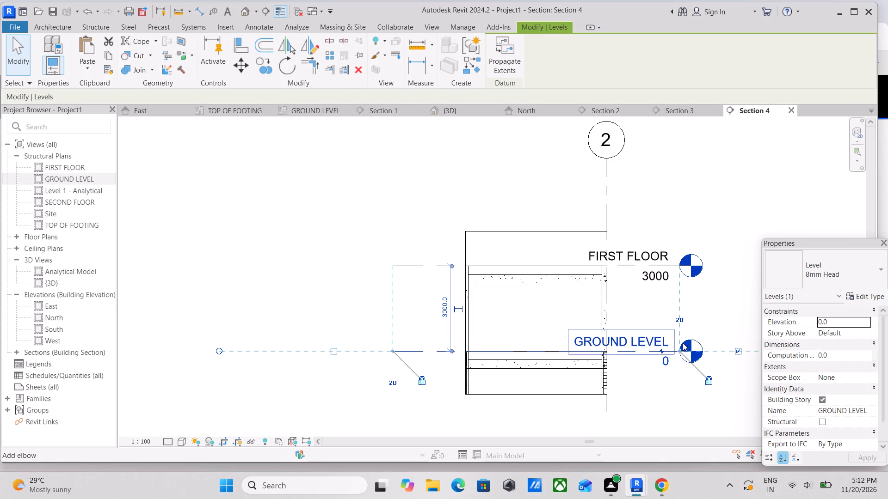
middle_drag(691, 365, 620, 363)
drag(608, 346, 615, 347)
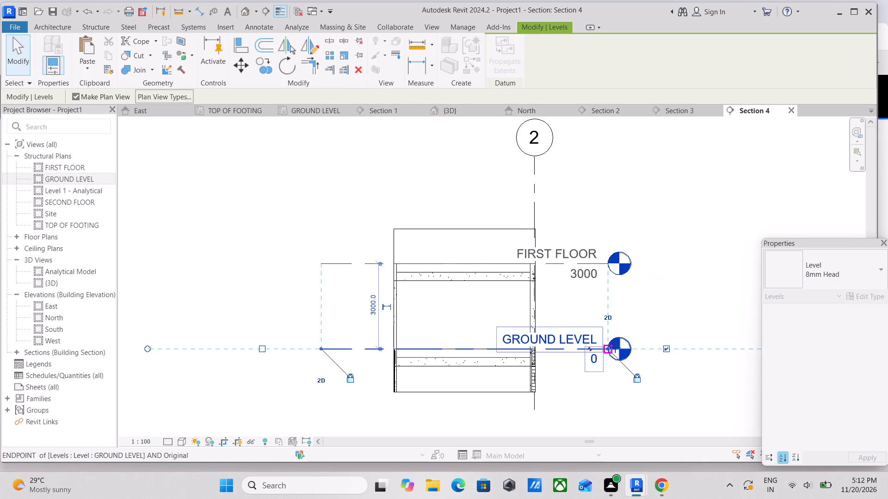
drag(615, 347, 766, 345)
middle_drag(701, 358, 590, 369)
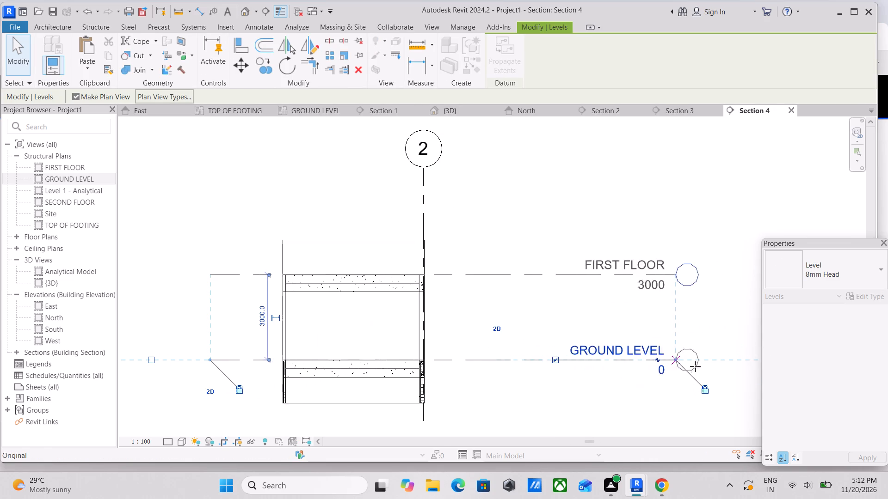
click(703, 367)
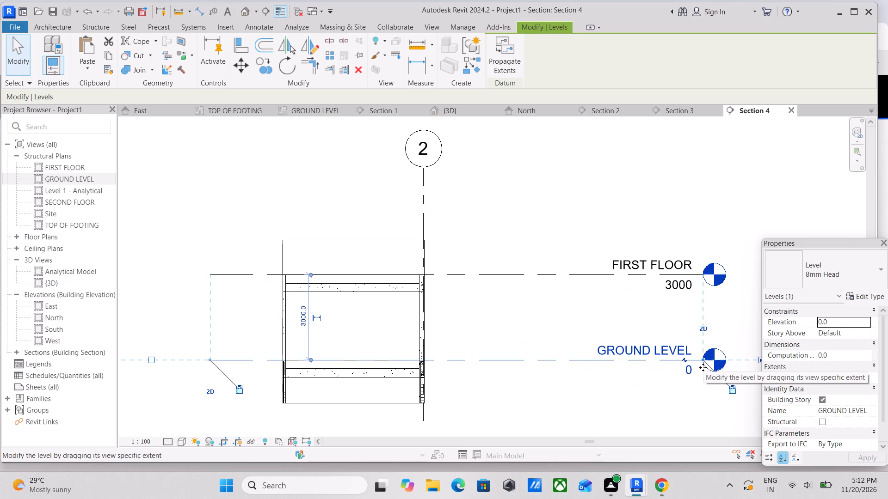
key(Escape)
key(Escape)
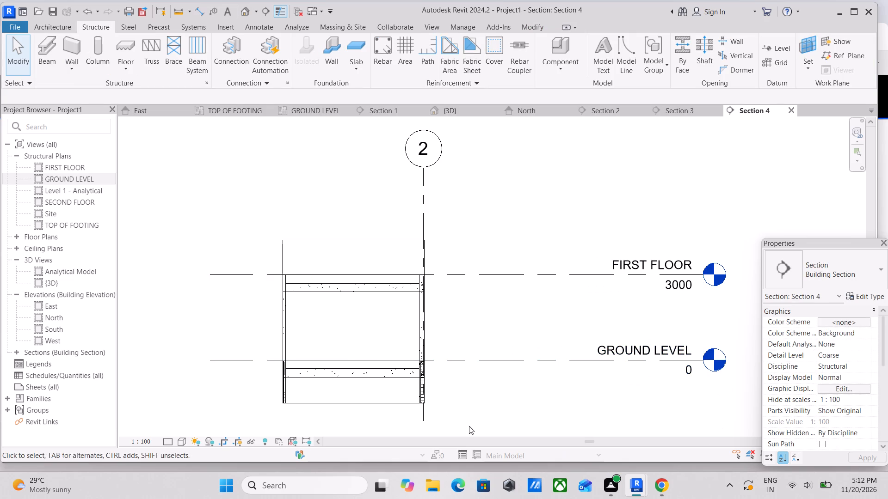
Widen both sides of the section's crop region so it extends past the columns on grids 1 and 2.
middle_drag(449, 387, 547, 412)
click(449, 269)
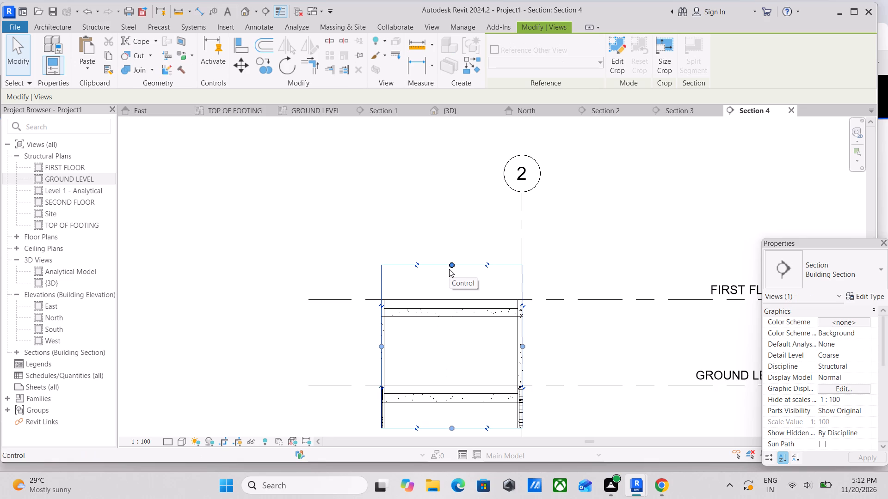
scroll(541, 343, up, 1)
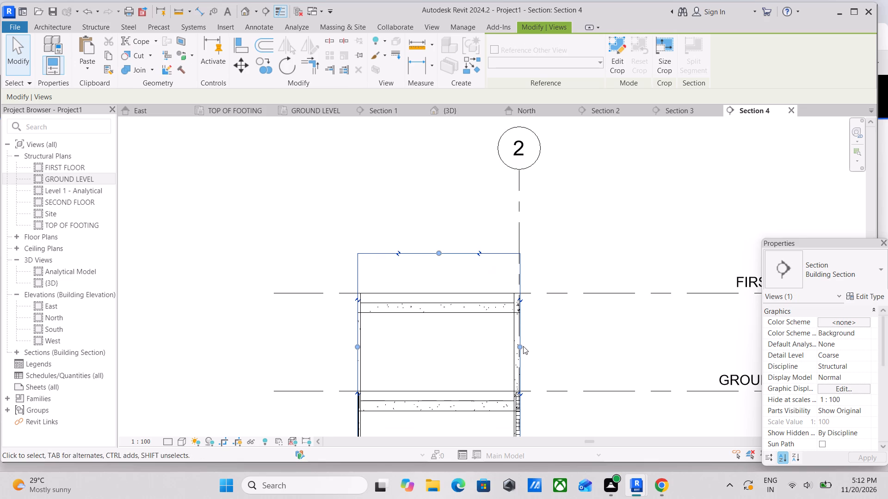
middle_drag(439, 336, 625, 306)
drag(541, 320, 531, 321)
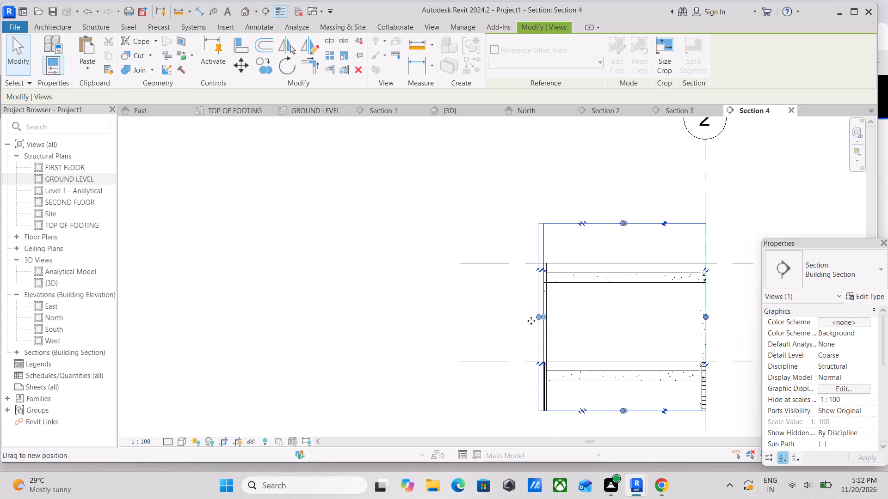
drag(531, 321, 501, 322)
middle_drag(576, 378, 482, 376)
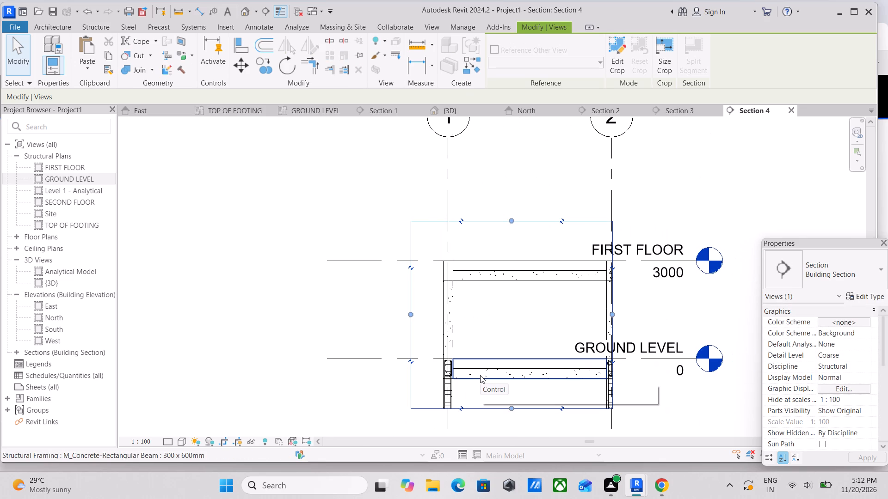
scroll(618, 329, up, 1)
drag(612, 310, 643, 310)
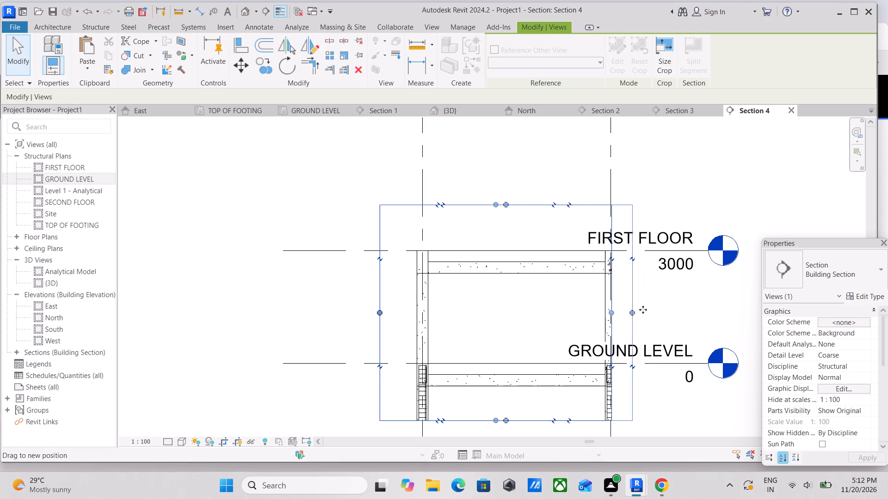
drag(643, 310, 653, 310)
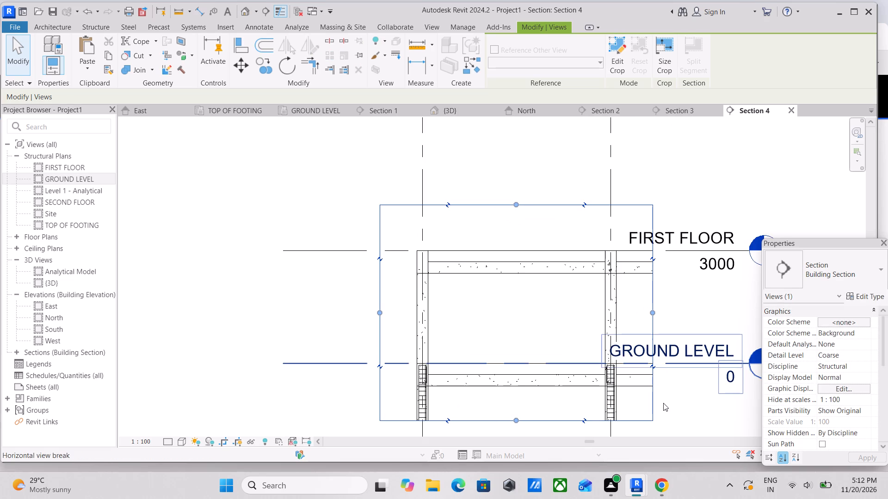
Lower the top edge of the crop region to between FIRST FLOOR and GROUND LEVEL, leaving only the ground level beam bay.
scroll(651, 405, up, 2)
middle_drag(610, 382, 597, 380)
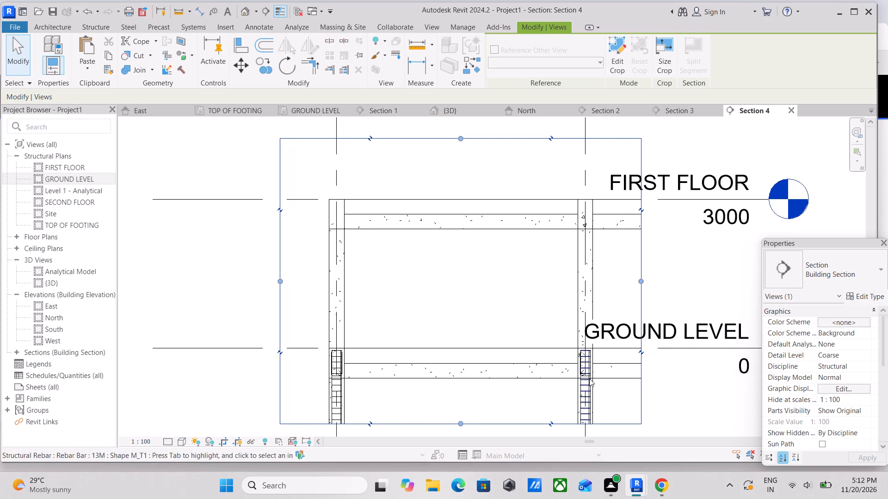
middle_drag(465, 371, 481, 381)
drag(478, 145, 478, 147)
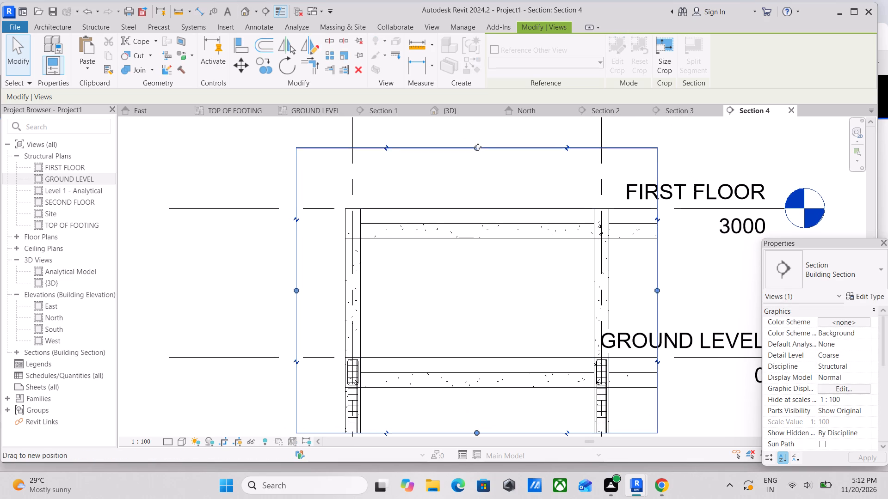
drag(478, 147, 489, 302)
middle_drag(470, 377, 512, 318)
scroll(515, 317, up, 2)
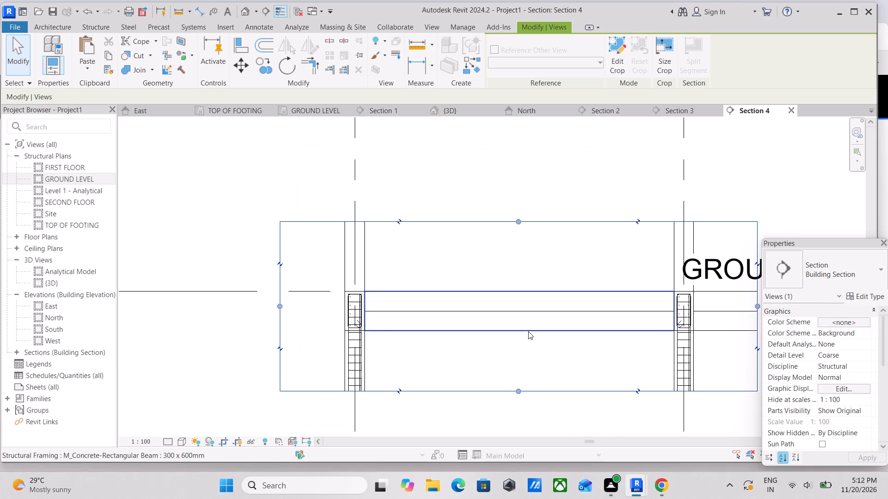
scroll(528, 331, up, 2)
click(530, 320)
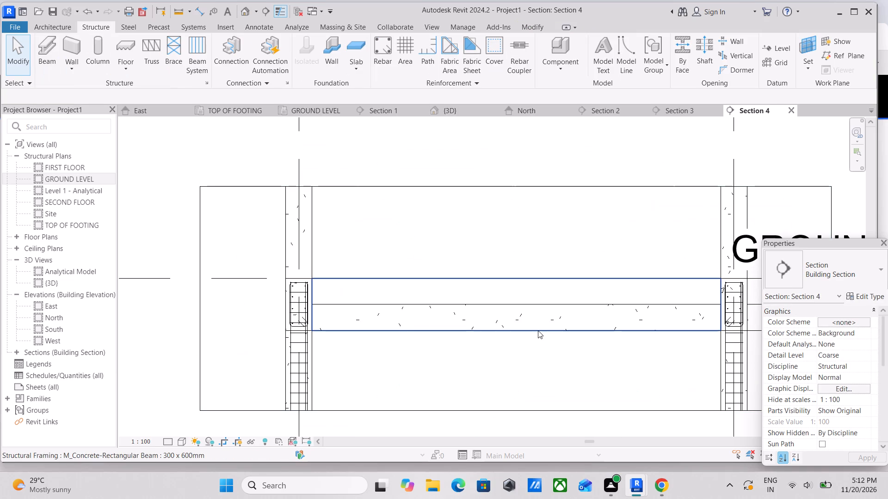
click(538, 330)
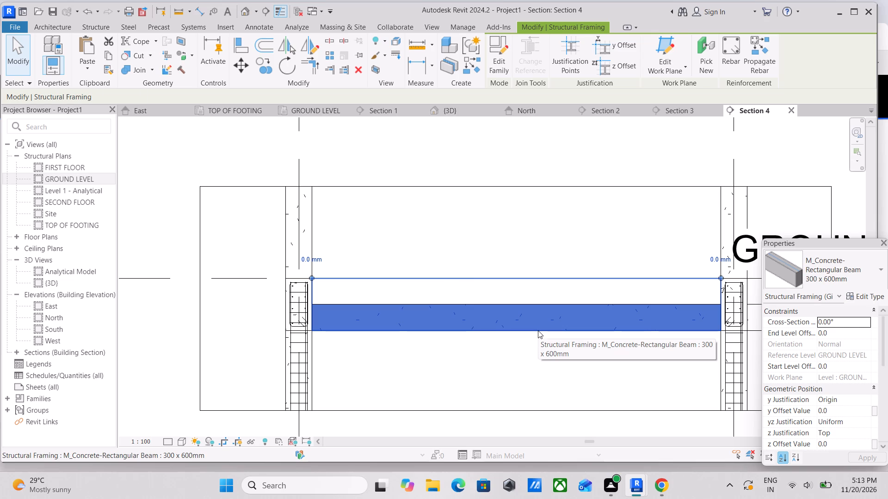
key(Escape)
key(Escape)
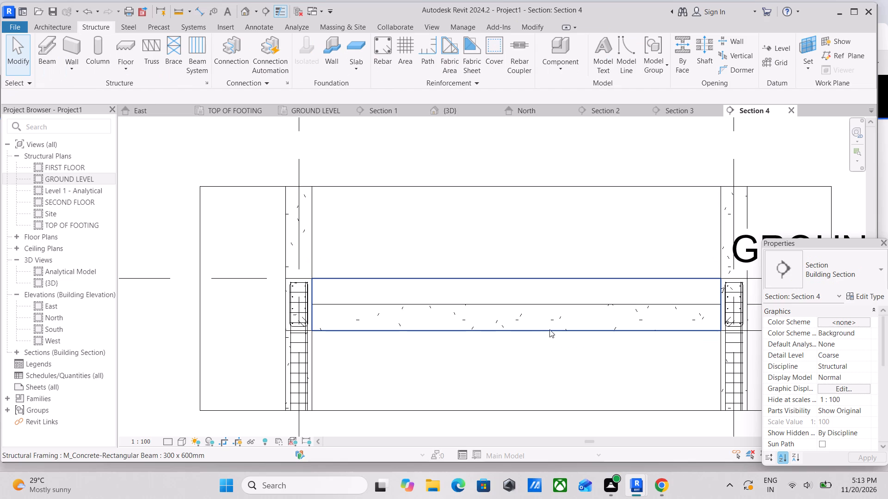
Temporarily hide the 300 x 600 mm concrete beam spanning between grids 1 and 2 at GROUND LEVEL in the section.
middle_drag(503, 314, 517, 342)
click(565, 355)
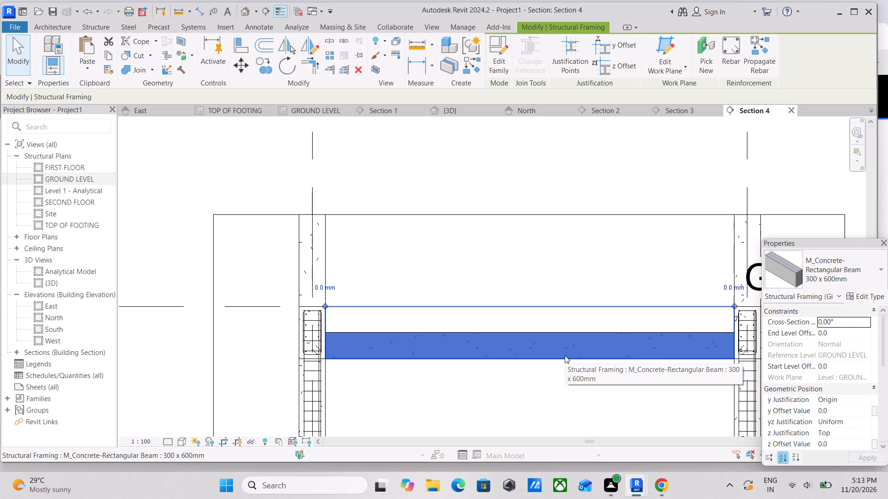
scroll(565, 355, up, 3)
middle_drag(407, 335, 430, 324)
middle_drag(366, 354, 470, 342)
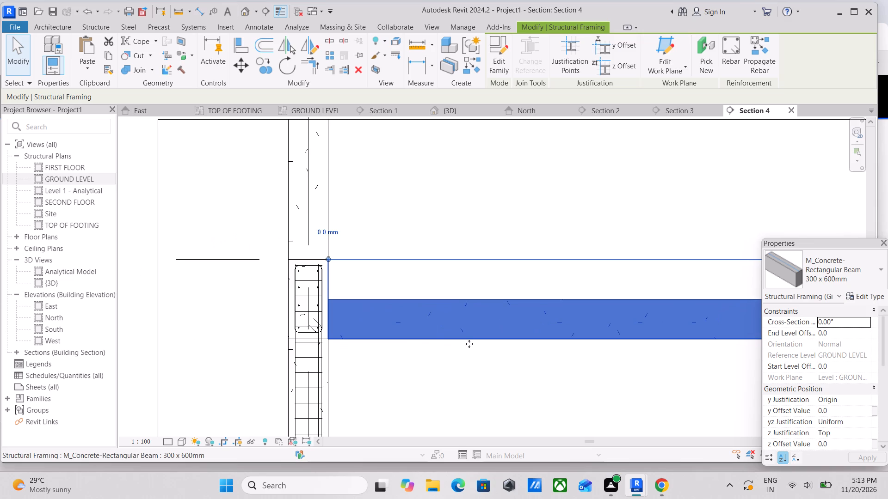
scroll(469, 344, up, 1)
middle_drag(467, 340, 403, 311)
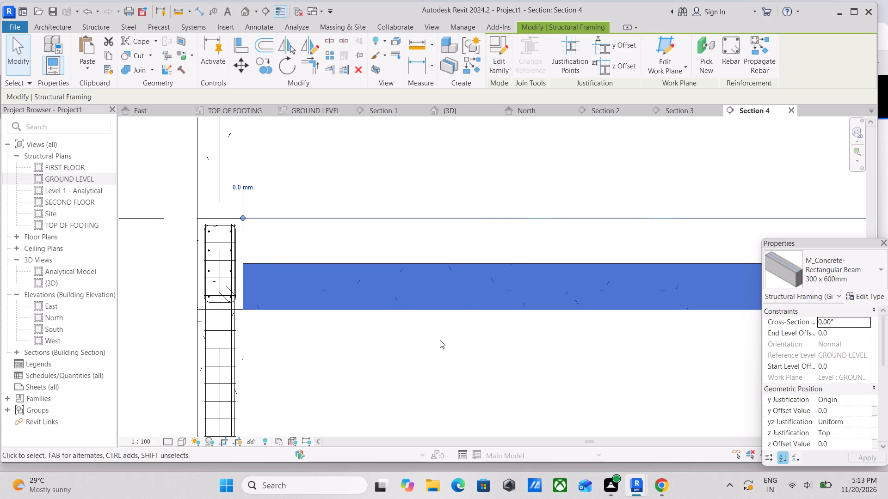
scroll(471, 306, up, 1)
middle_drag(471, 307, 472, 340)
scroll(471, 307, down, 1)
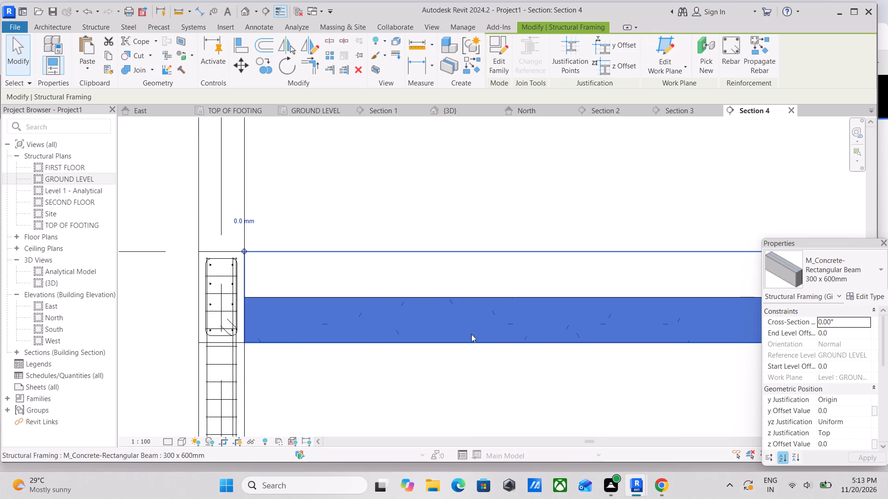
middle_drag(471, 326, 414, 299)
scroll(414, 299, up, 1)
scroll(415, 301, down, 2)
middle_drag(415, 301, 422, 317)
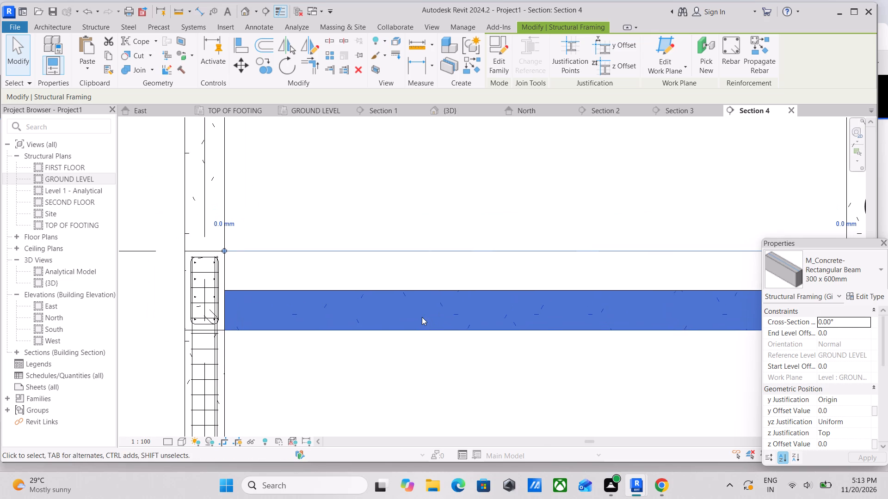
middle_drag(445, 313, 380, 295)
middle_drag(491, 304, 465, 304)
middle_drag(554, 316, 506, 325)
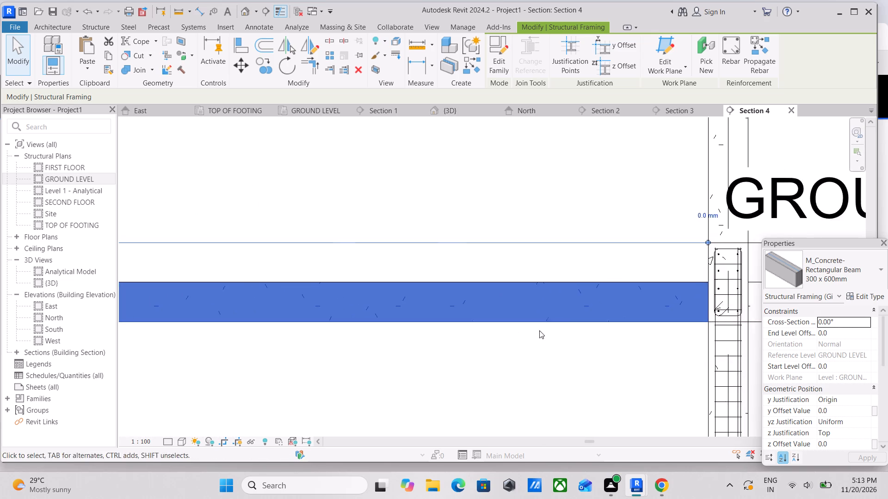
scroll(577, 323, down, 3)
middle_click(577, 322)
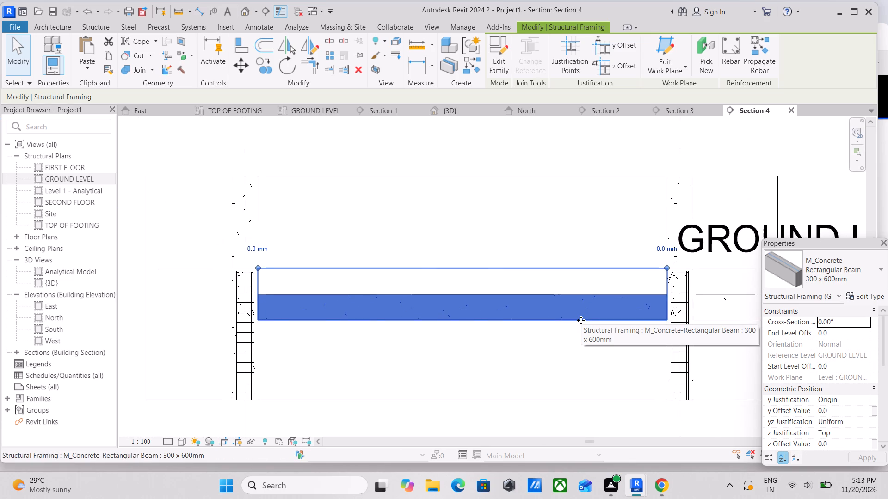
text(hh)
Examine the beam bay in the section with the beam hidden and check the section's placement in the GROUND LEVEL plan.
scroll(511, 285, up, 2)
middle_drag(511, 285, 573, 323)
scroll(471, 319, down, 2)
middle_drag(471, 319, 499, 323)
scroll(386, 317, up, 1)
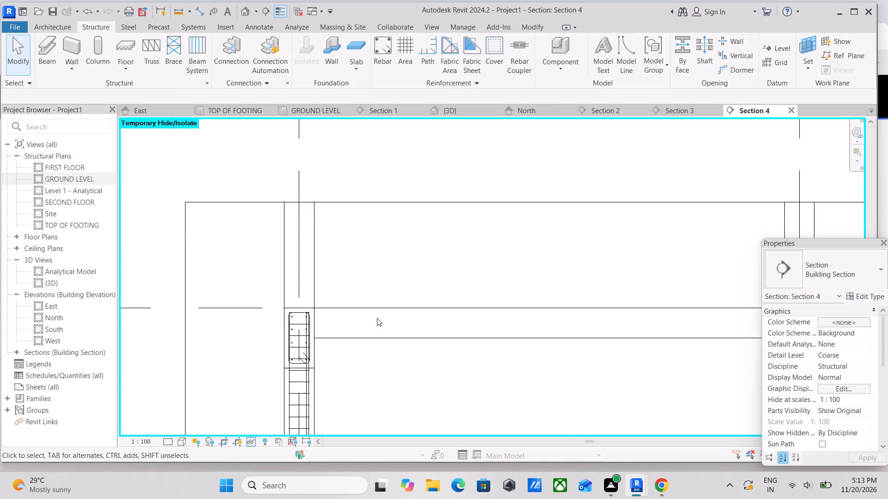
scroll(377, 318, up, 1)
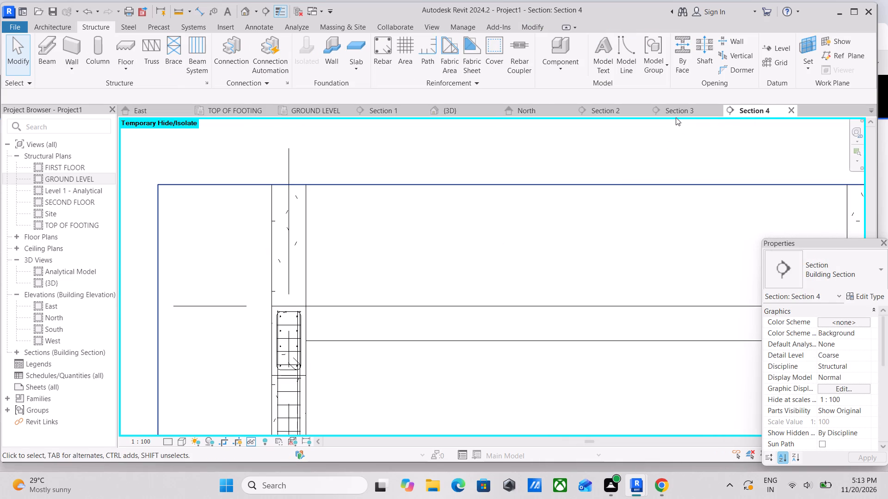
click(323, 114)
scroll(324, 115, down, 3)
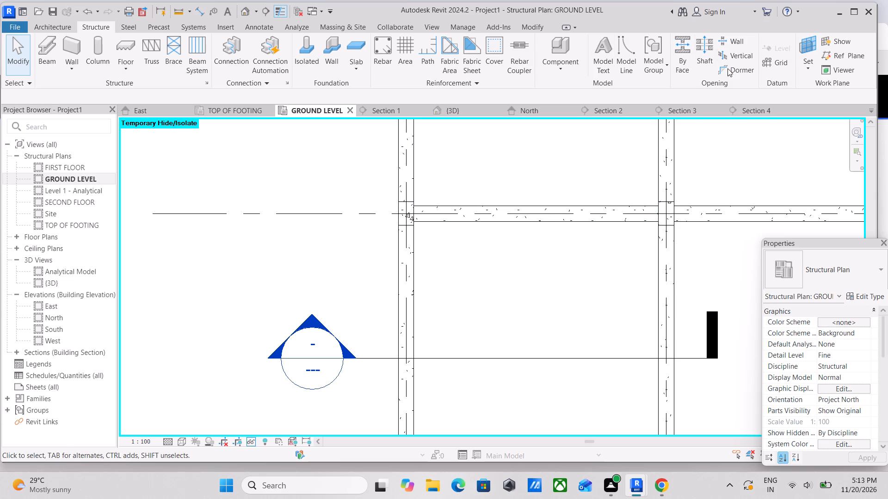
click(745, 108)
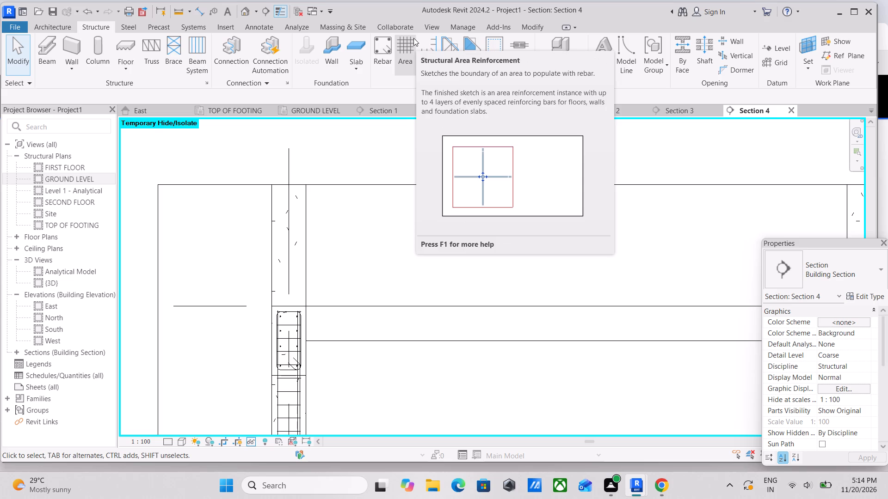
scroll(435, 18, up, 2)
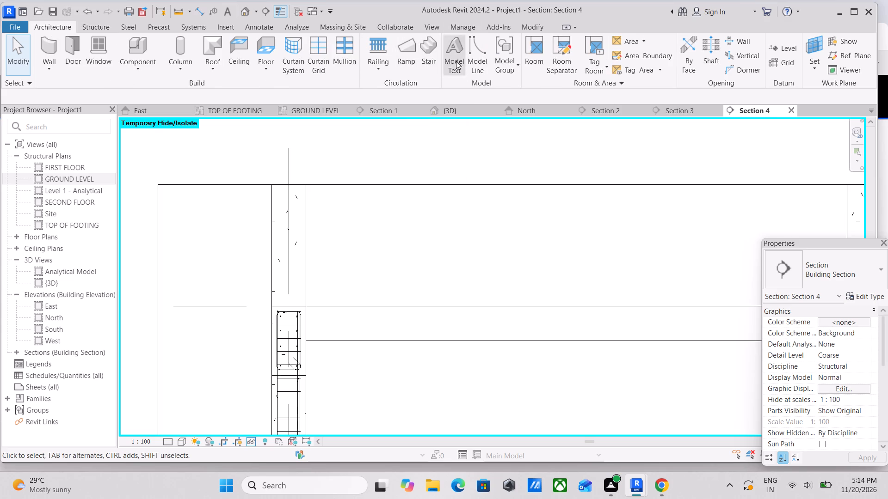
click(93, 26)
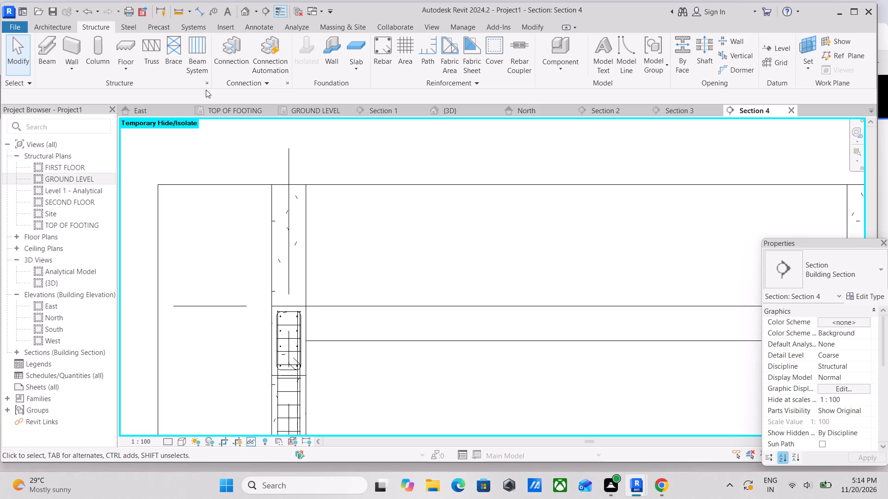
Sketch a 13M rebar hosted in the Generic 300mm floor, starting with a horizontal line about 1220 mm long from the left cover boundary.
click(387, 48)
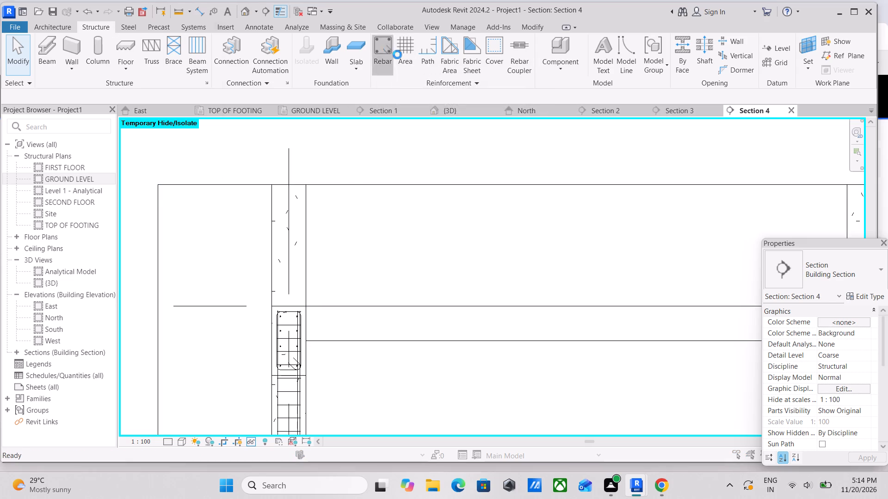
click(535, 148)
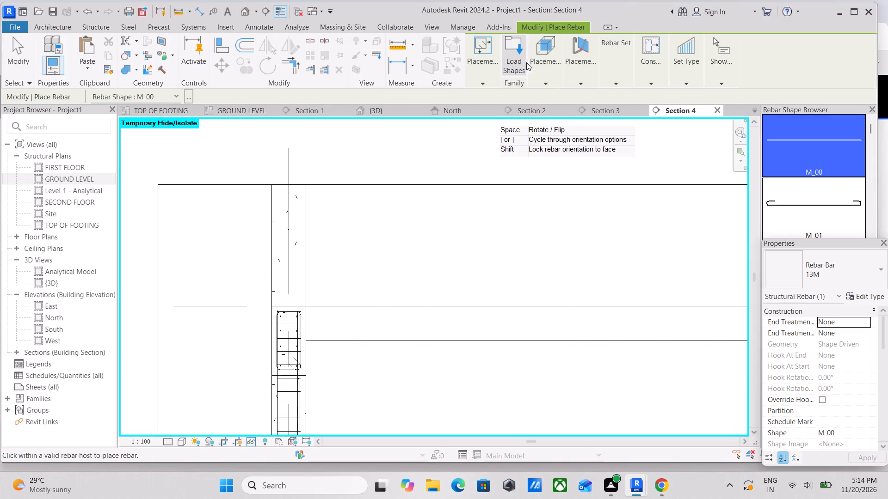
scroll(571, 151, up, 1)
click(484, 78)
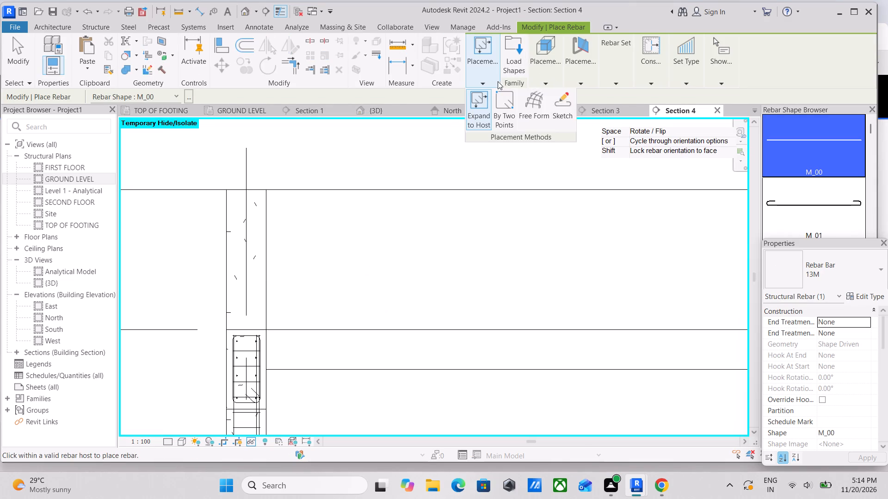
click(556, 99)
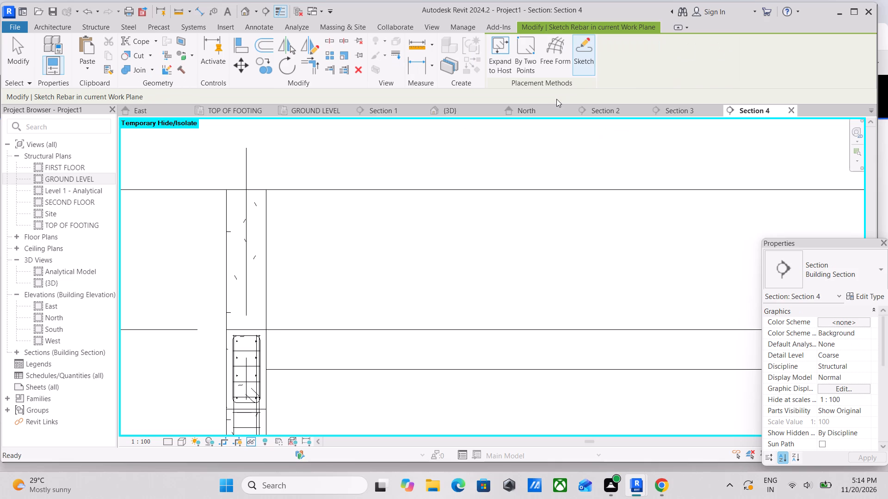
scroll(375, 213, up, 1)
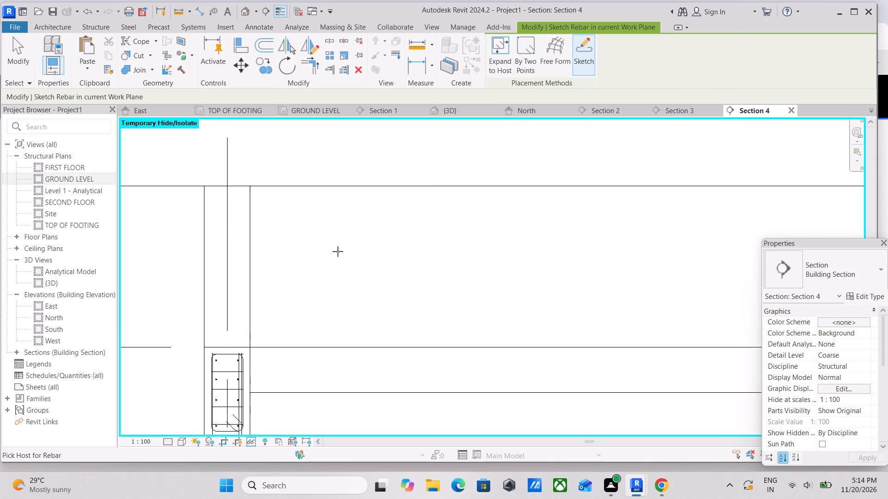
scroll(338, 251, up, 1)
middle_drag(271, 361, 339, 289)
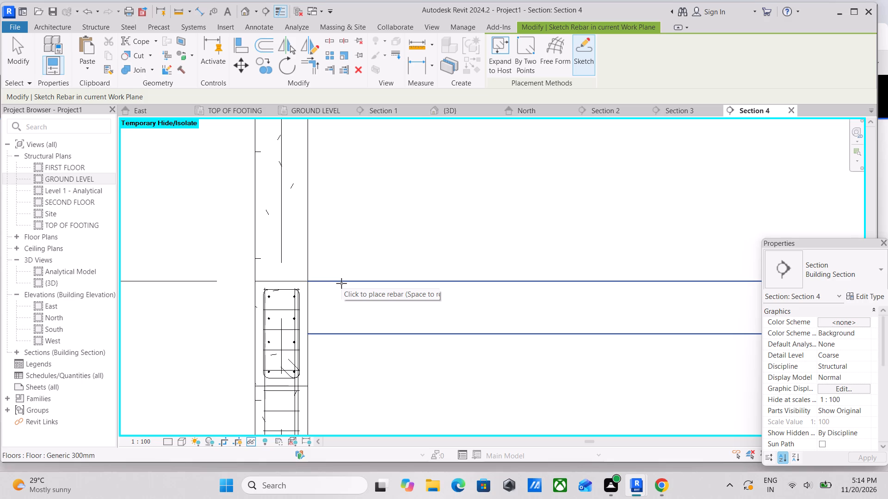
click(327, 333)
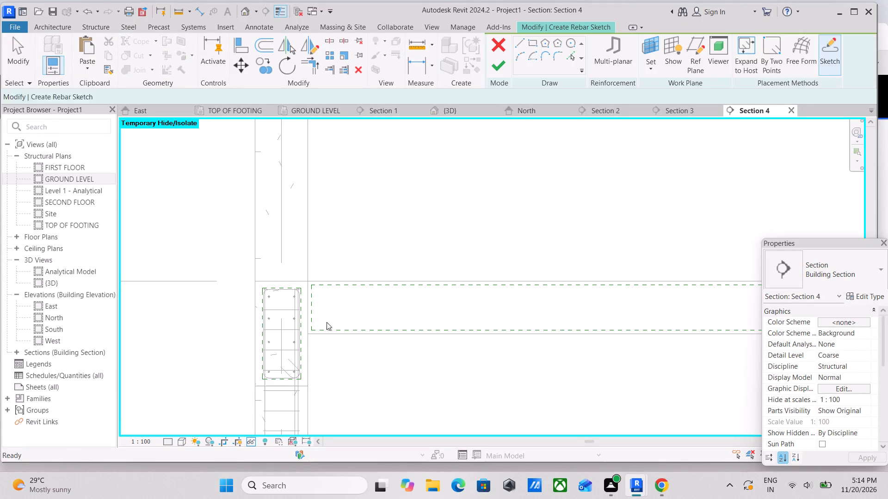
click(312, 294)
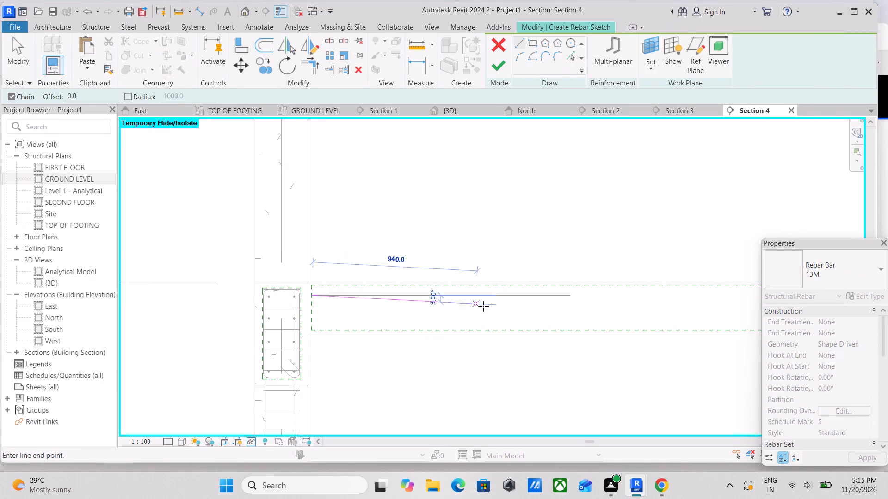
click(524, 301)
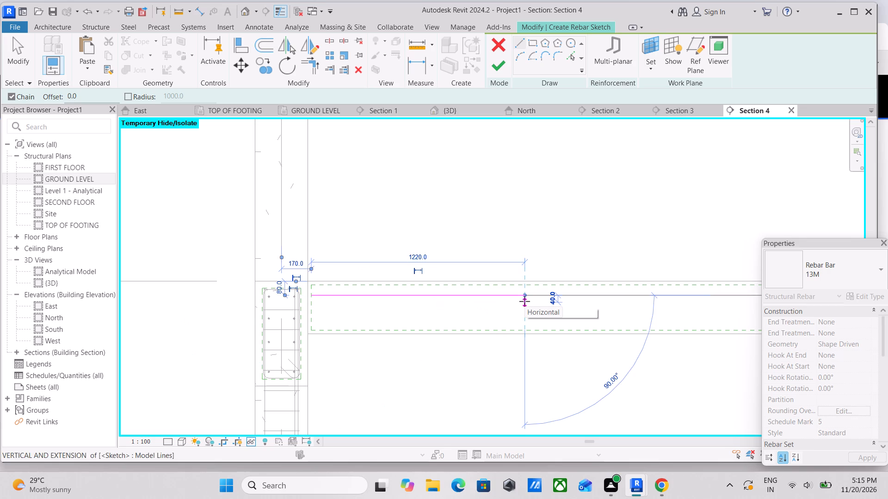
key(Escape)
scroll(524, 301, up, 3)
key(Escape)
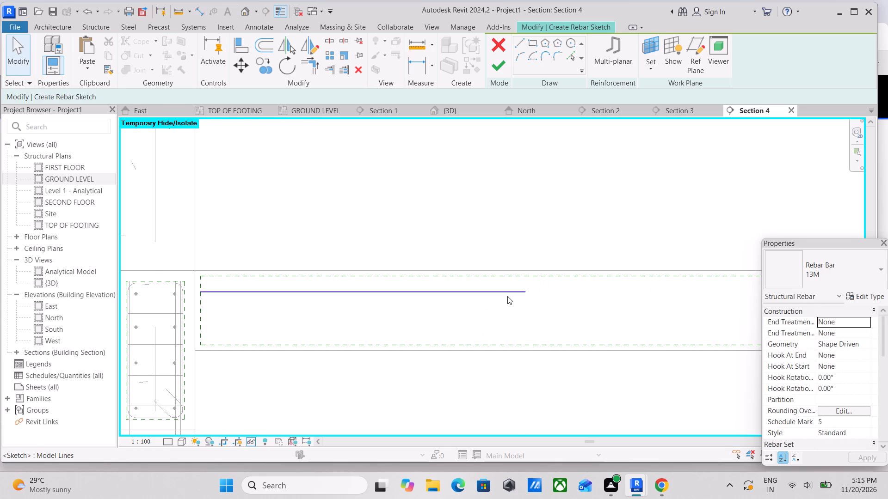
Shorten the horizontal rebar line to about 915 mm by moving its free end.
click(507, 296)
drag(522, 294, 493, 296)
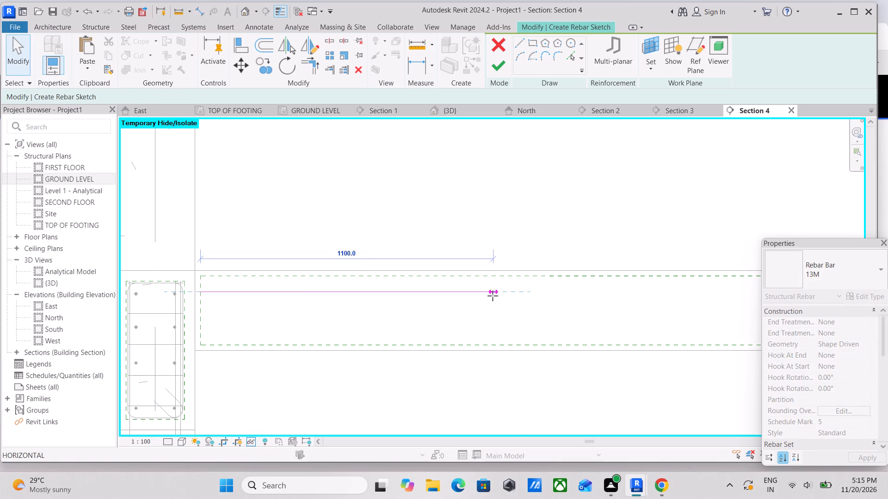
drag(493, 296, 452, 297)
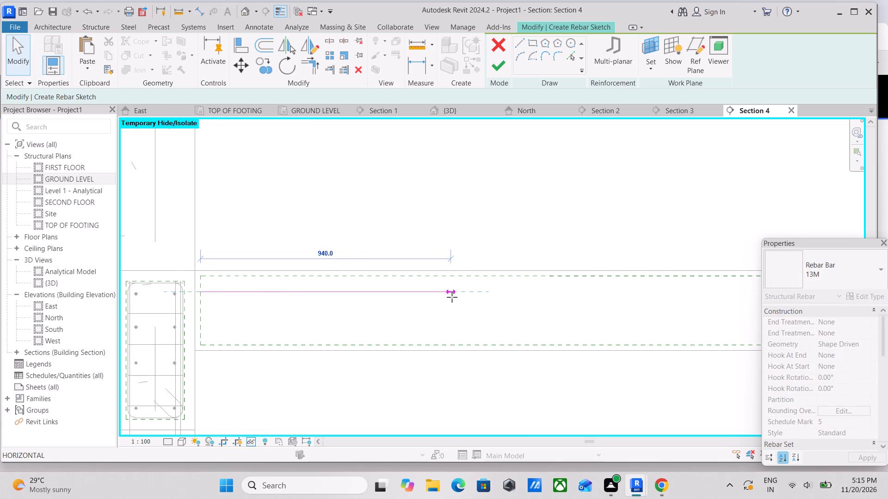
drag(452, 297, 444, 298)
drag(444, 298, 444, 298)
scroll(444, 298, up, 5)
middle_drag(445, 297, 522, 305)
scroll(522, 305, up, 1)
click(521, 291)
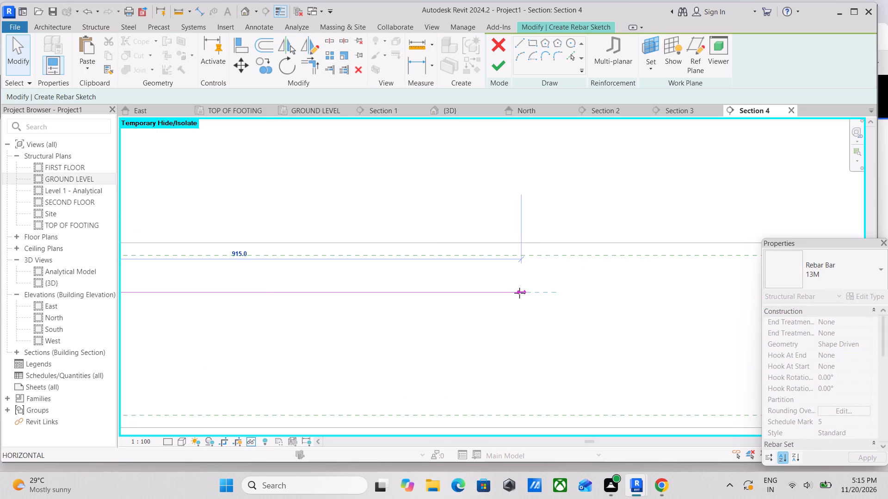
scroll(521, 293, up, 4)
middle_drag(523, 294, 647, 301)
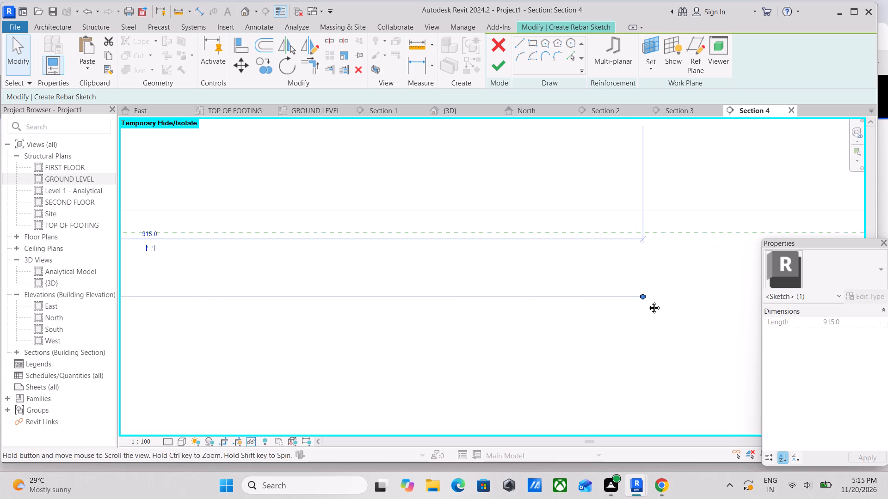
middle_drag(647, 301, 668, 314)
scroll(668, 314, up, 1)
click(666, 309)
scroll(665, 309, down, 2)
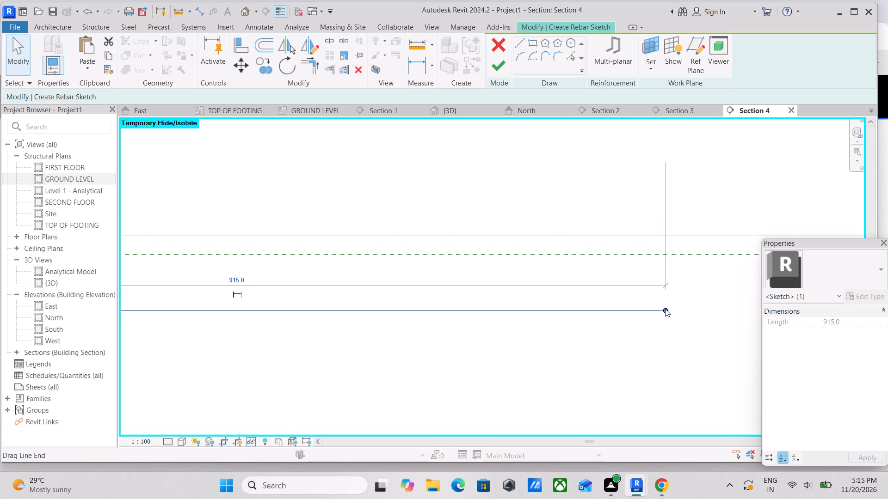
scroll(666, 309, up, 2)
middle_drag(546, 309, 643, 297)
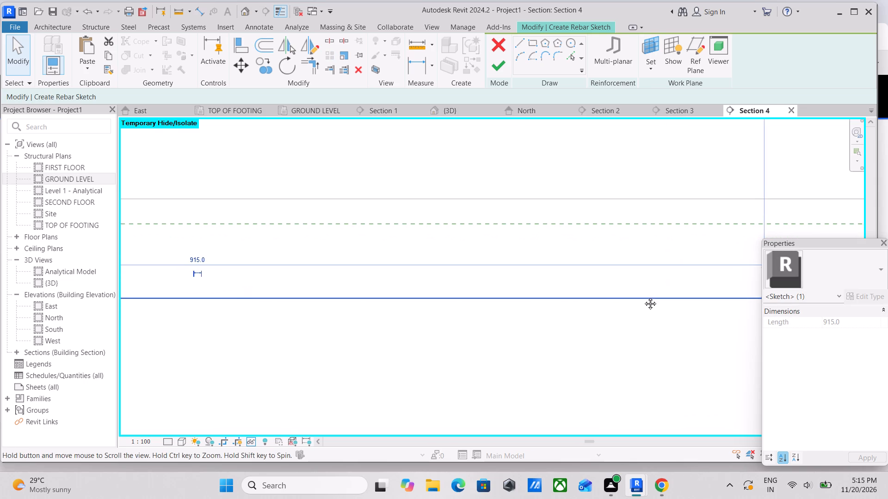
middle_drag(643, 297, 638, 297)
scroll(669, 290, down, 1)
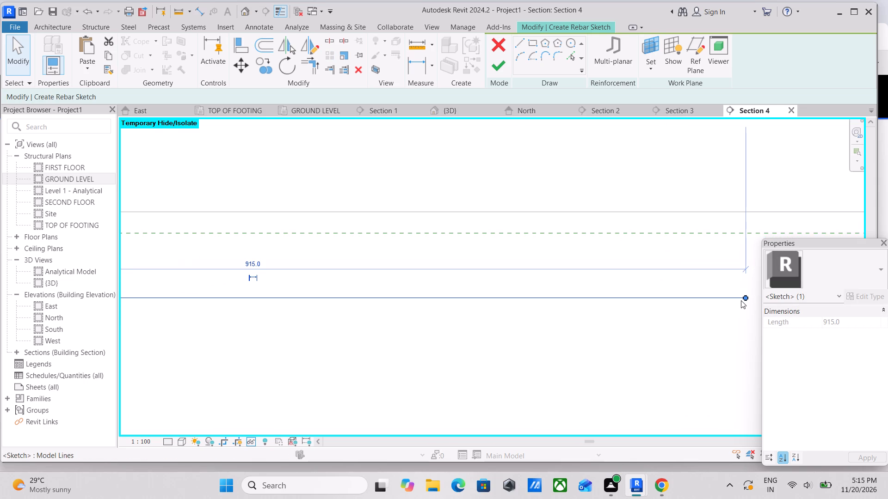
click(744, 299)
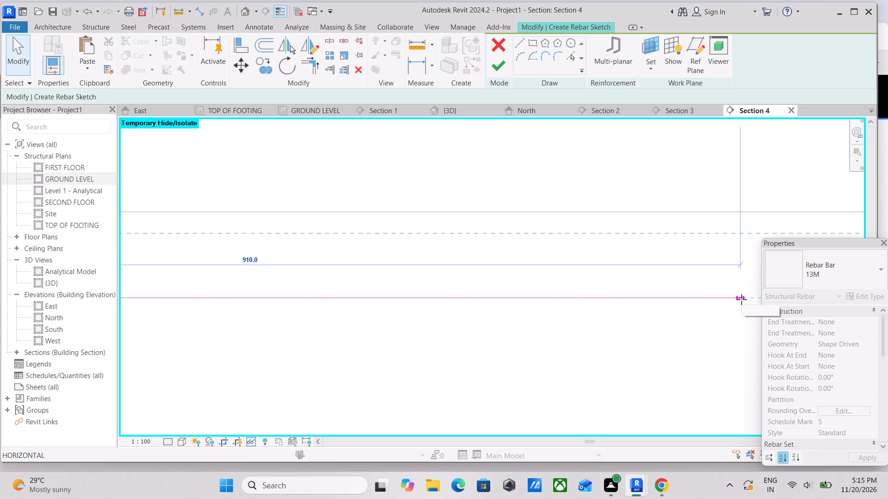
middle_drag(738, 299, 661, 305)
drag(663, 303, 676, 305)
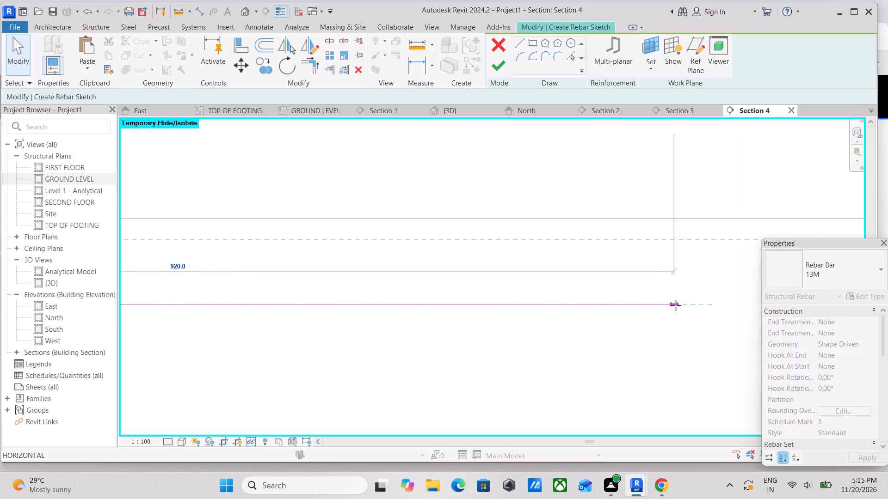
drag(676, 305, 670, 305)
scroll(670, 305, down, 6)
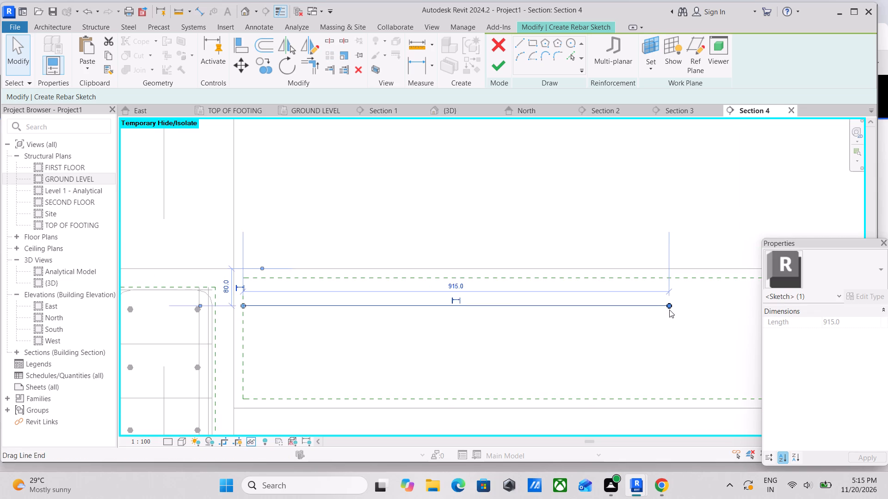
key(Escape)
scroll(669, 310, down, 3)
middle_drag(669, 310, 651, 315)
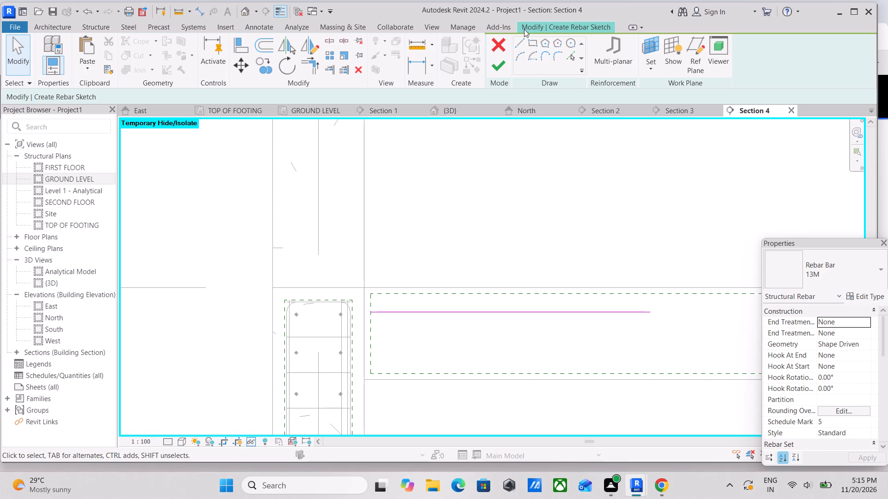
Add a rebar segment about 180 mm long from the horizontal line's free end, sloping downward at 45°.
click(522, 41)
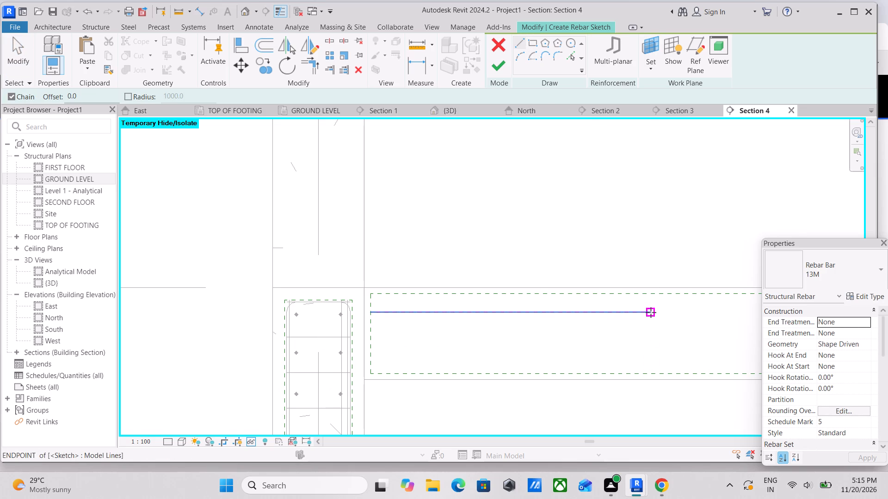
click(651, 312)
middle_drag(678, 342, 616, 323)
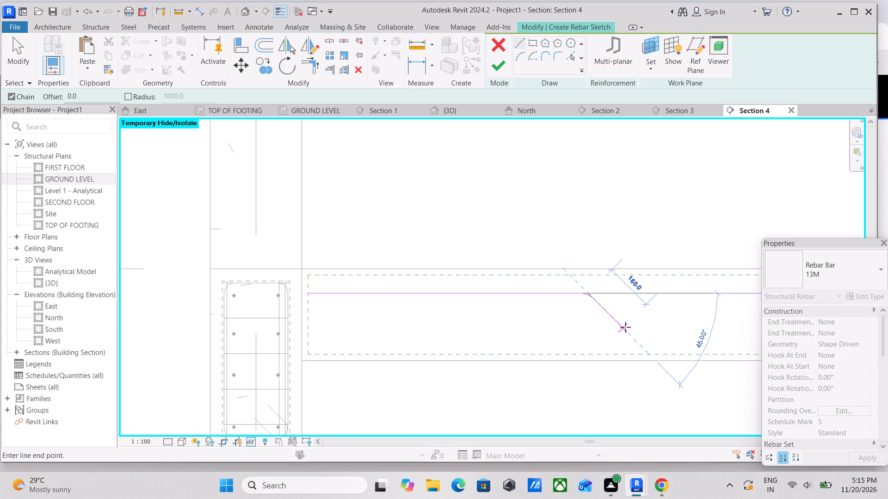
middle_drag(623, 323, 601, 320)
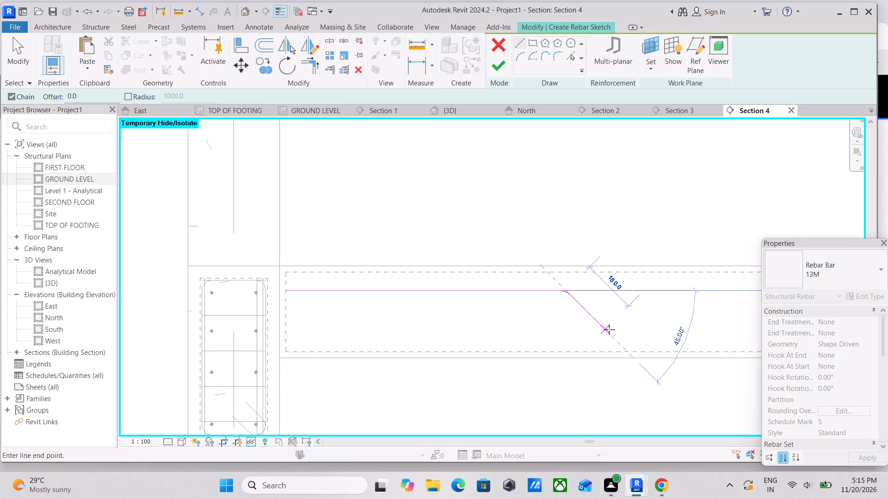
click(609, 329)
key(Escape)
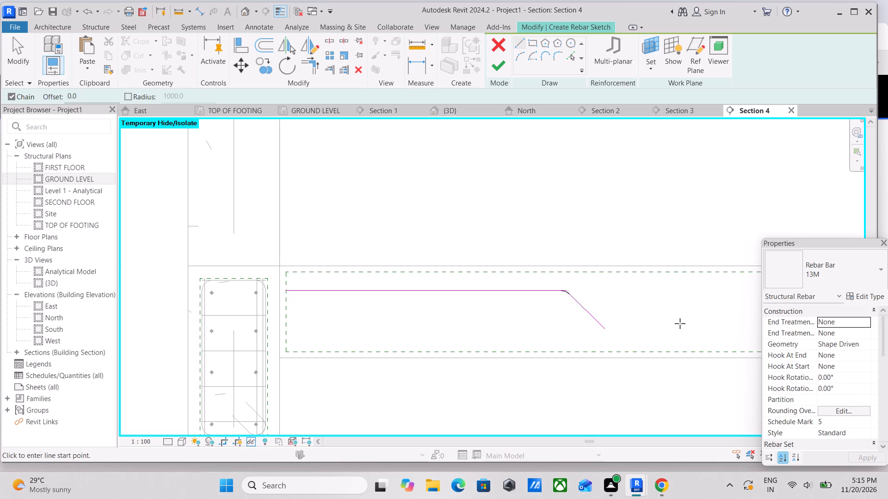
scroll(680, 323, down, 1)
middle_drag(663, 324, 609, 339)
key(Escape)
Select both rebar sketch lines, the horizontal one and its 45° sloping segment.
scroll(513, 349, up, 1)
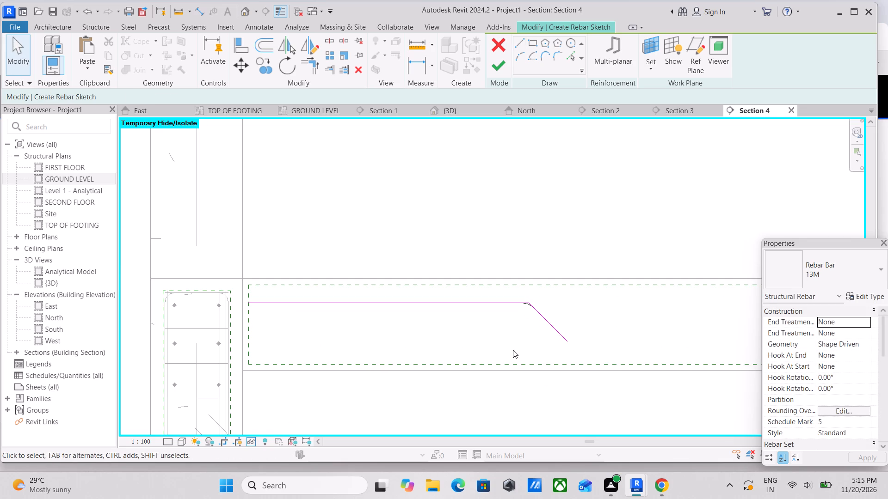
ctrl+click(402, 308)
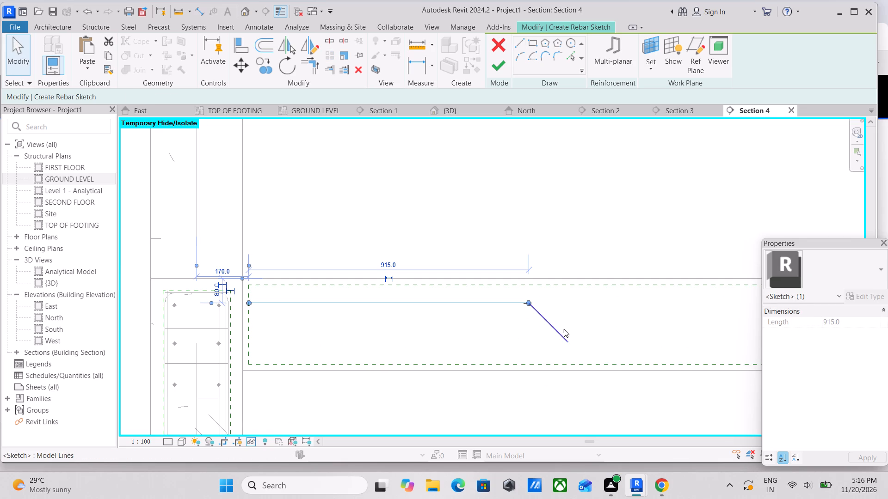
ctrl+click(559, 329)
middle_drag(696, 311, 612, 310)
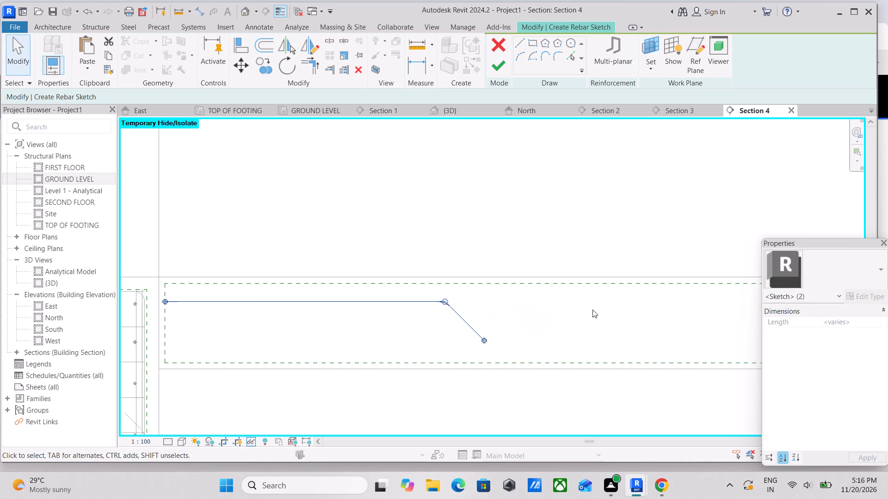
scroll(592, 310, down, 1)
middle_drag(580, 309, 458, 299)
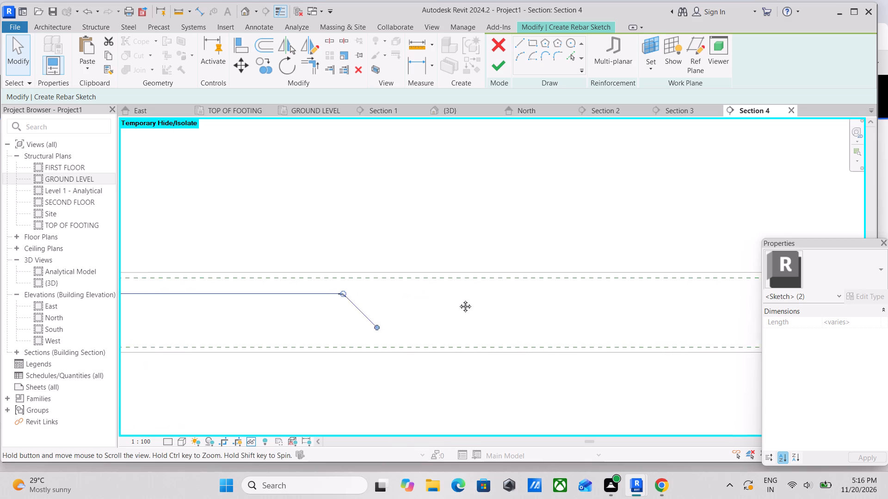
middle_drag(458, 299, 332, 307)
scroll(388, 322, down, 3)
middle_drag(388, 322, 290, 311)
scroll(378, 300, down, 1)
middle_drag(375, 300, 335, 299)
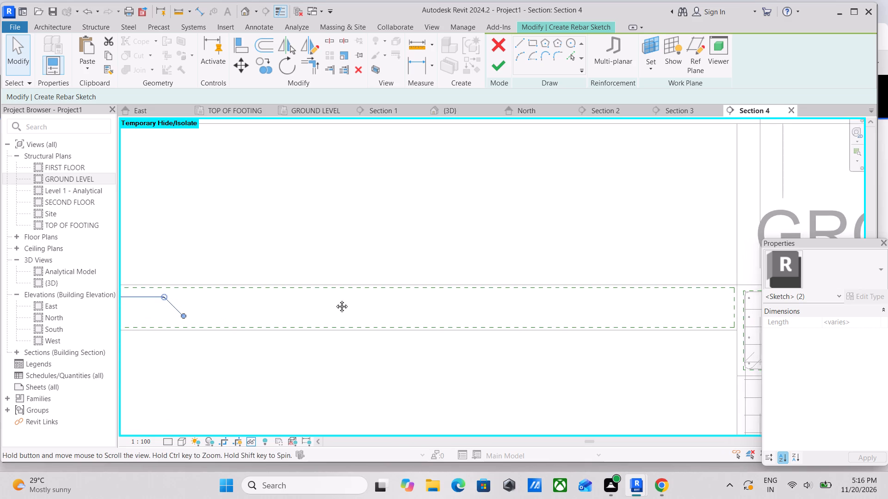
middle_drag(335, 299, 339, 300)
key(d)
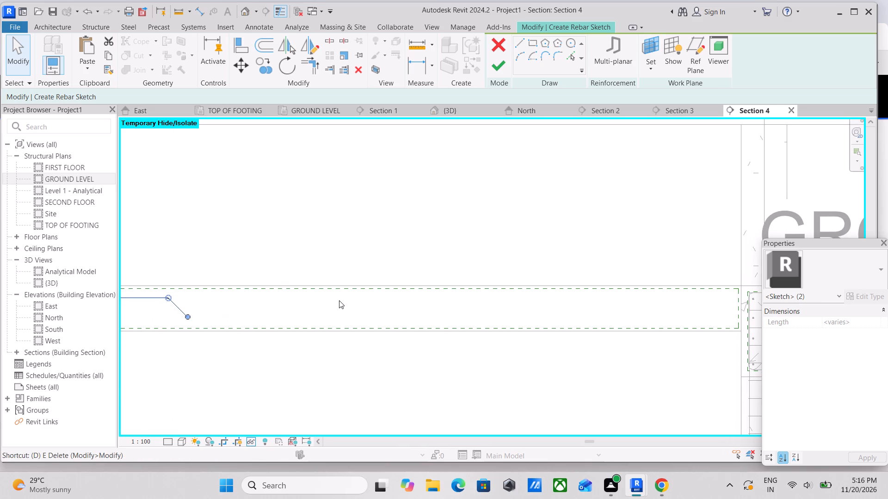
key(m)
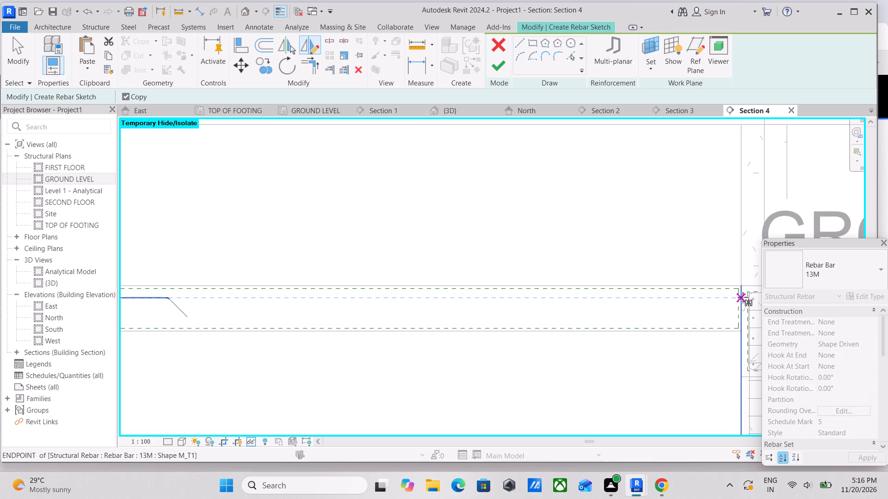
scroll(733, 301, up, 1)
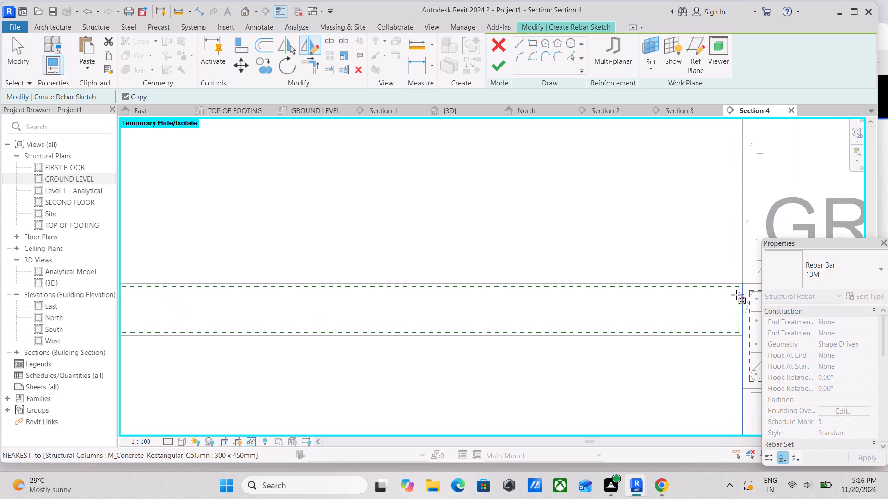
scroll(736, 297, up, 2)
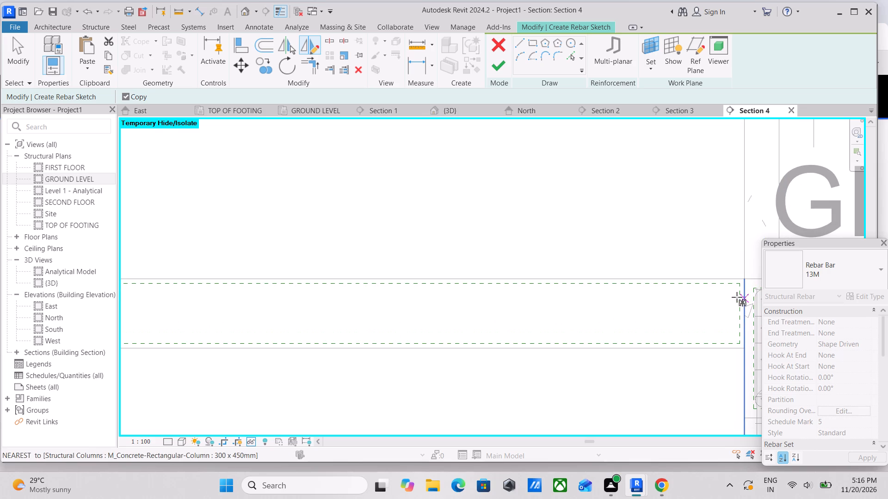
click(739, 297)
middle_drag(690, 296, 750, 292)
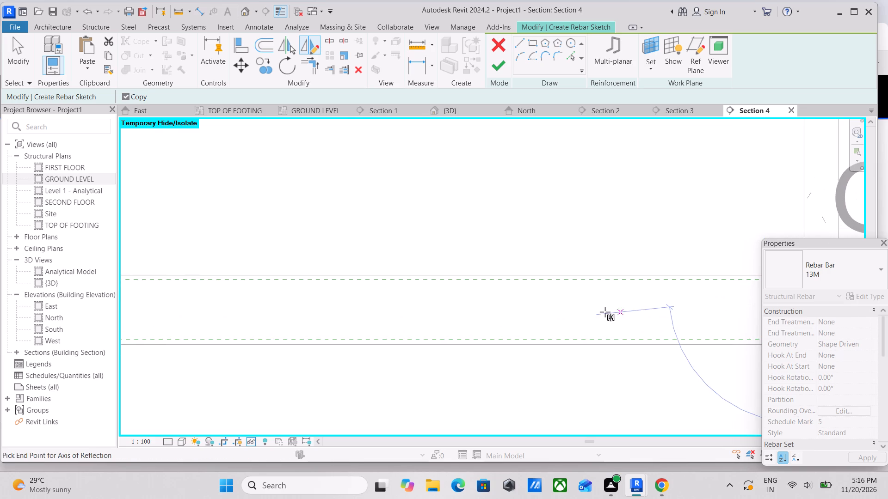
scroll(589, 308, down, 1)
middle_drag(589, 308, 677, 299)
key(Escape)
Mirror a copy of the two selected rebar lines about a vertical axis through the midpoint of the floor's top edge.
scroll(576, 290, down, 4)
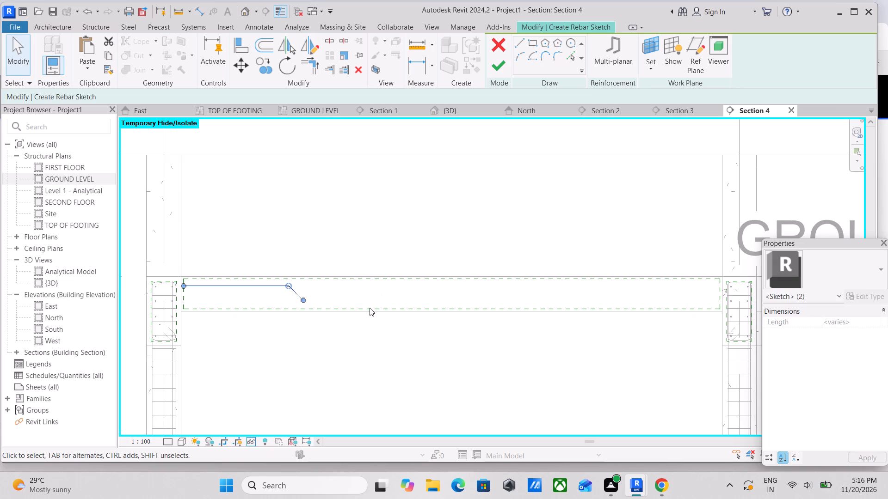
scroll(368, 300, up, 1)
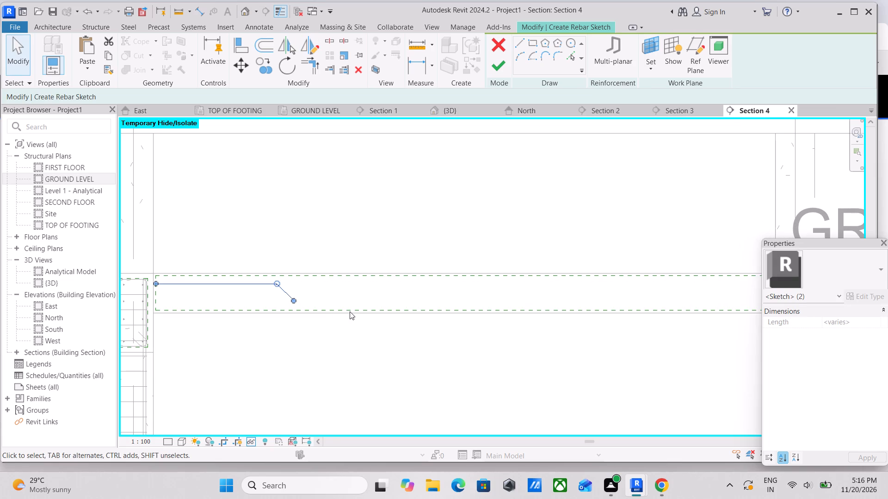
text(dm)
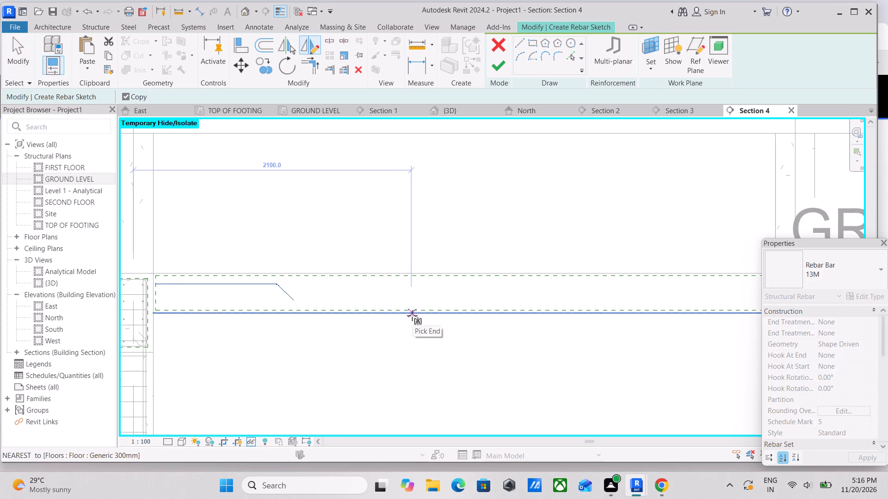
scroll(420, 313, down, 4)
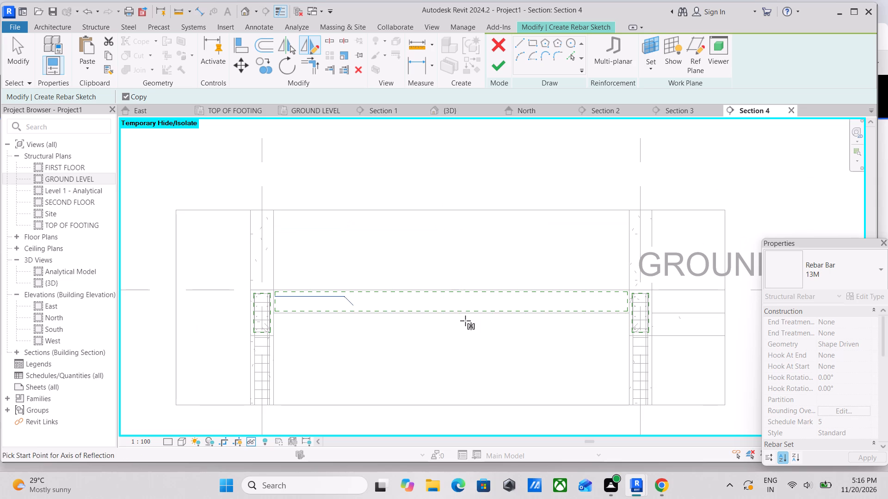
click(452, 290)
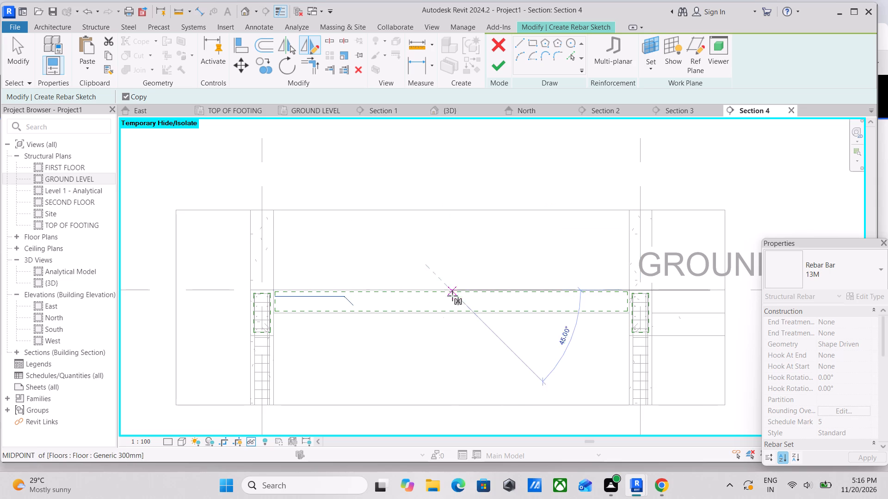
click(449, 335)
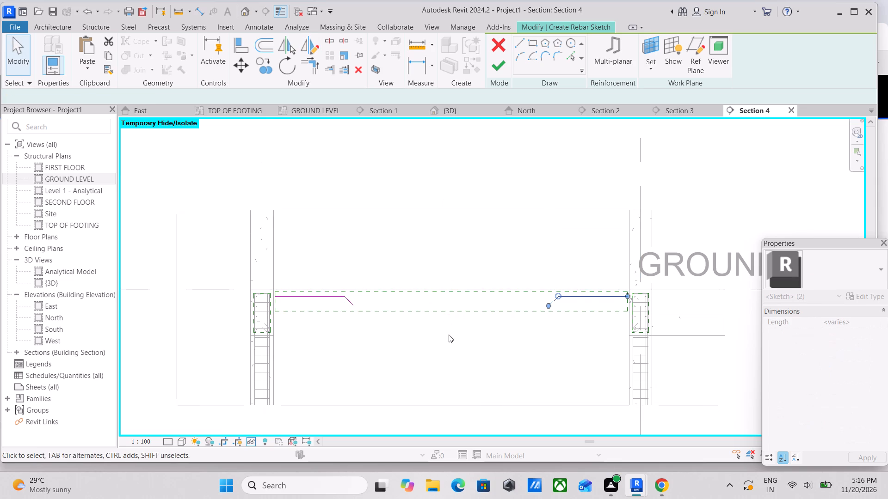
key(Escape)
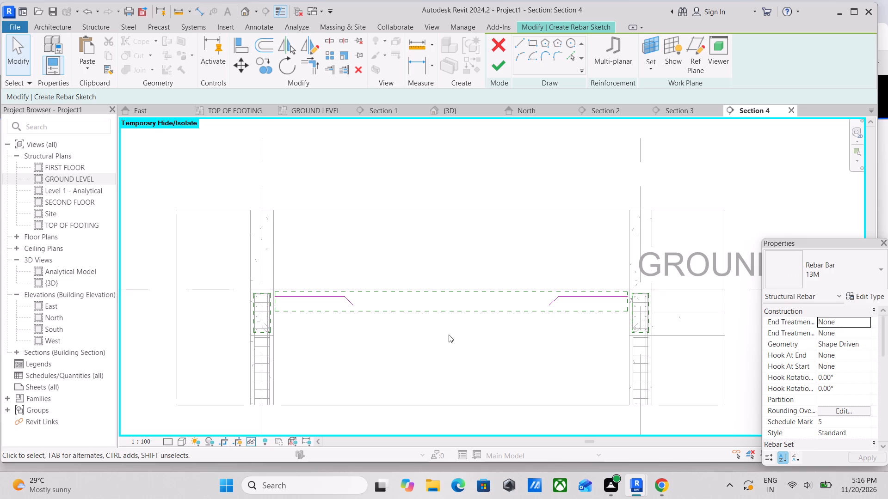
Draw a horizontal rebar line about 2575 mm long joining the lower ends of the two sloping segments.
scroll(461, 316, up, 3)
scroll(461, 316, down, 1)
middle_drag(461, 316, 584, 391)
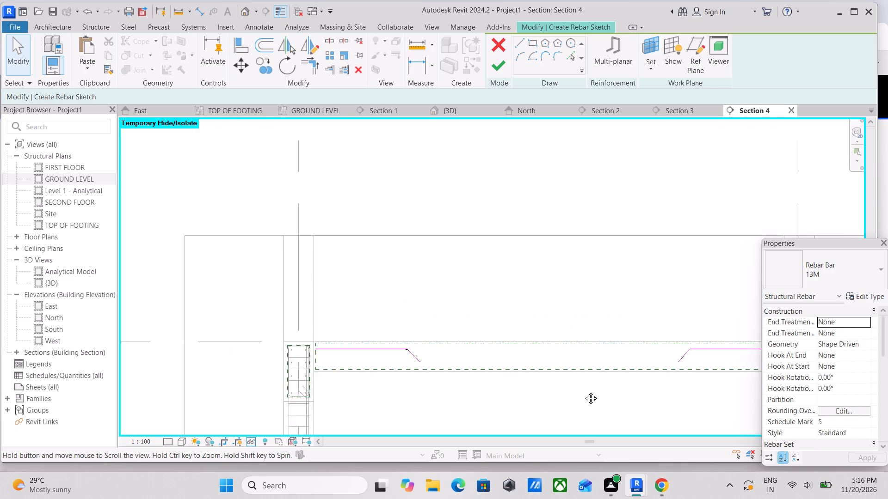
middle_drag(584, 391, 586, 394)
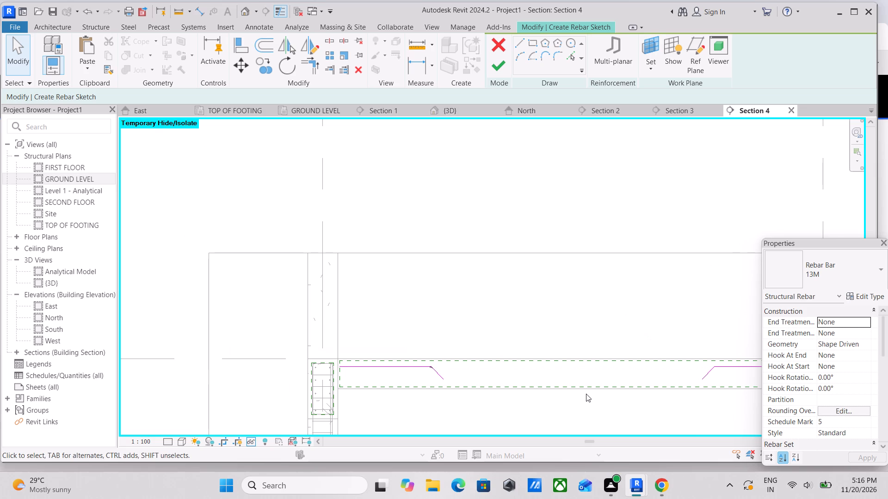
scroll(602, 367, up, 1)
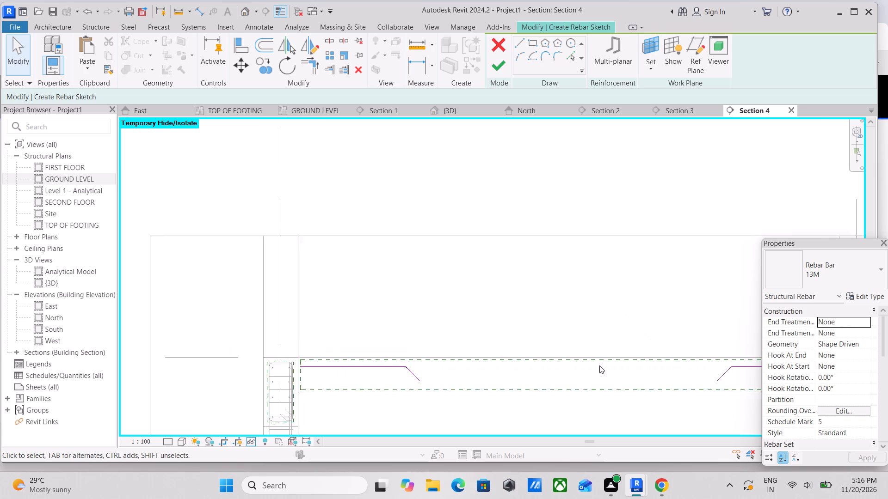
scroll(599, 365, up, 1)
scroll(567, 353, down, 2)
middle_drag(561, 351, 543, 344)
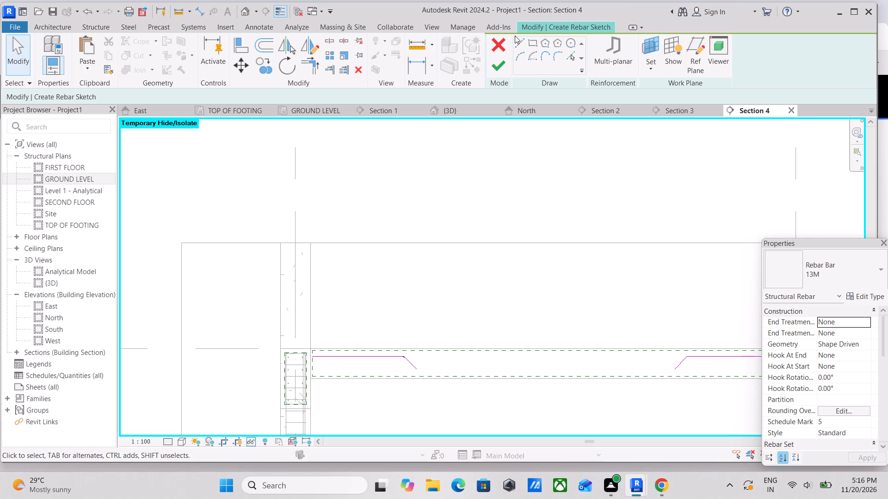
click(515, 38)
middle_drag(652, 366, 623, 329)
scroll(647, 345, up, 1)
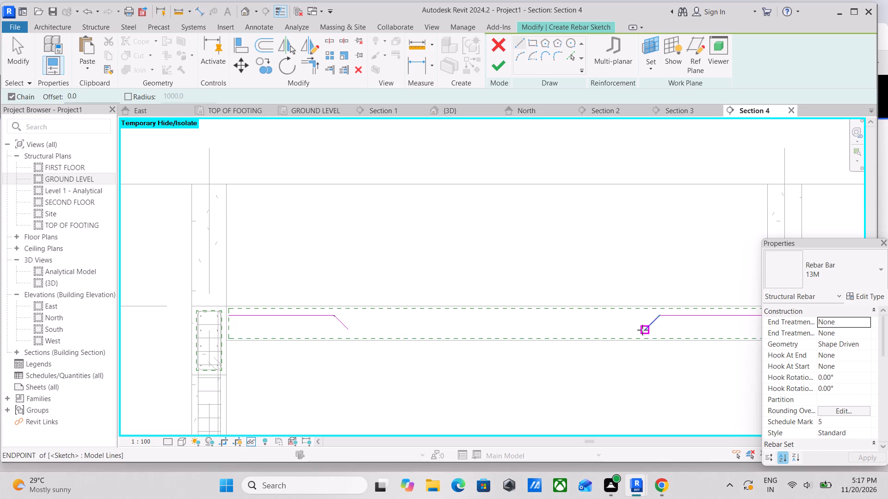
click(642, 329)
middle_drag(490, 325, 527, 323)
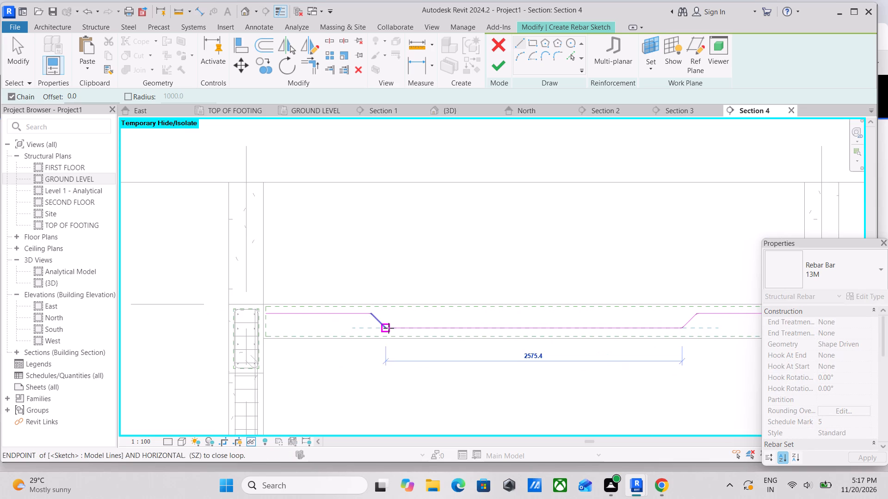
click(388, 328)
scroll(388, 328, down, 3)
key(Escape)
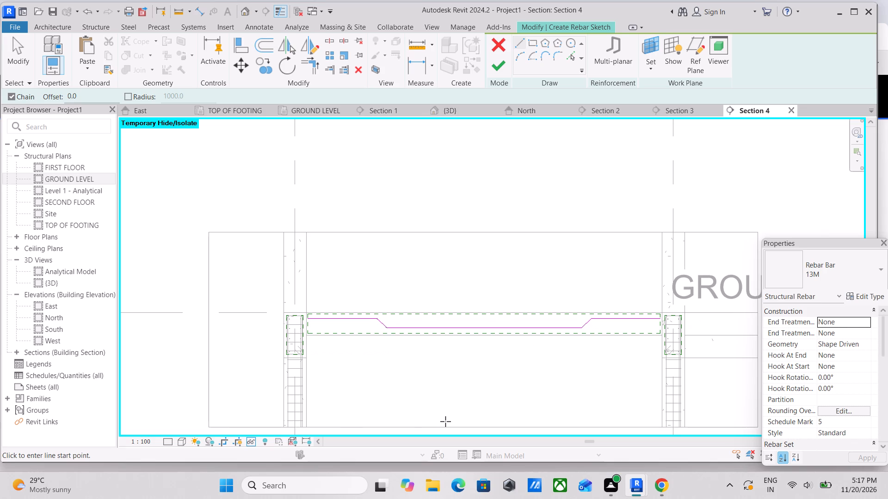
key(Escape)
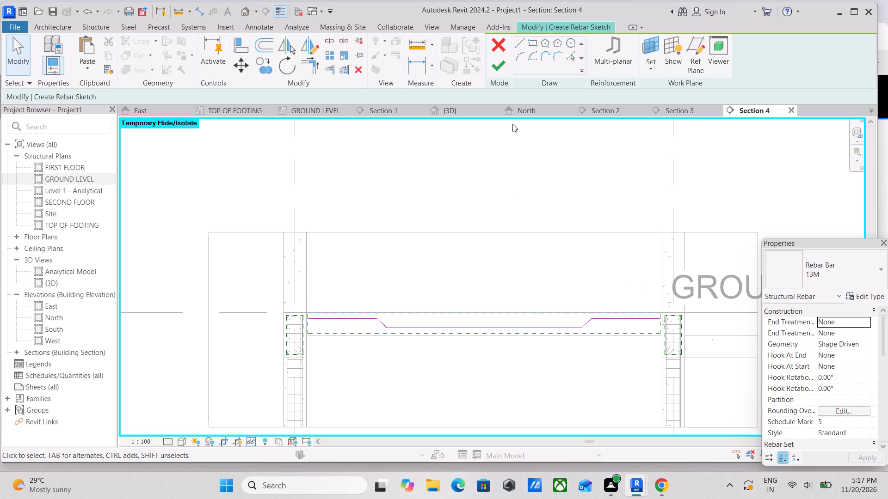
Finish the cranked rebar sketch and leave rebar placement.
click(493, 66)
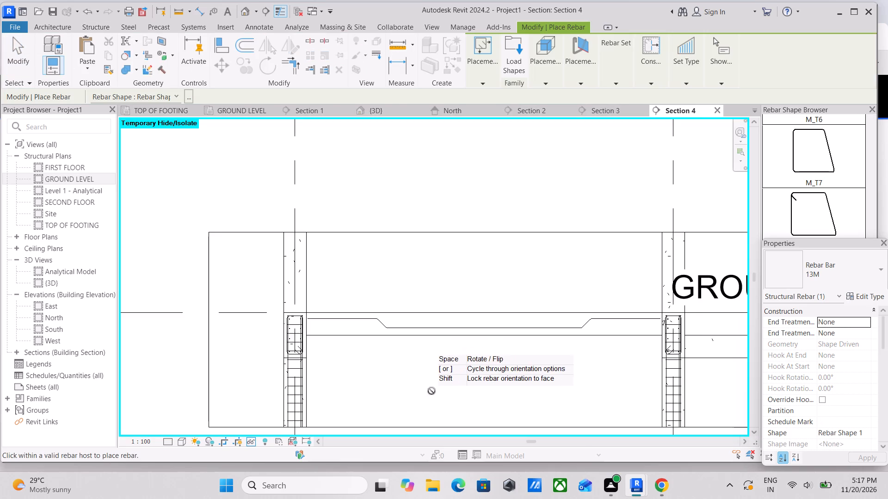
scroll(425, 374, up, 5)
key(Escape)
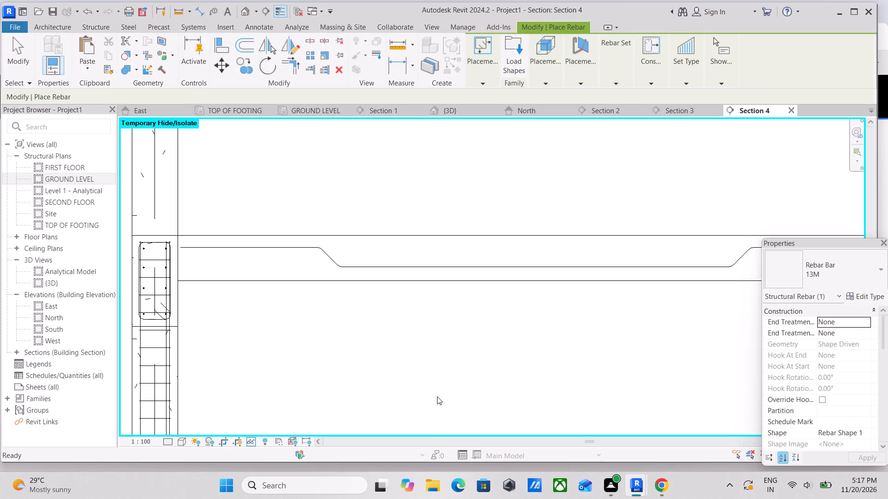
scroll(255, 376, down, 2)
middle_drag(255, 376, 259, 392)
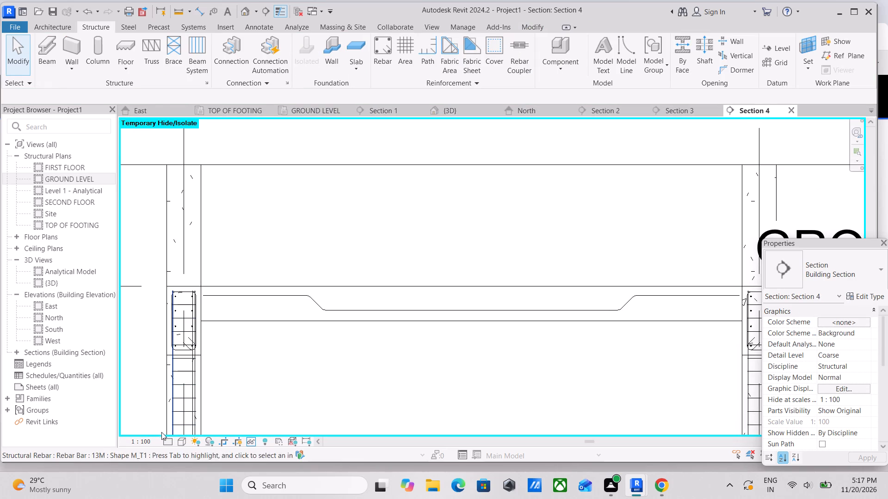
Set the section view's detail level to Fine.
click(184, 439)
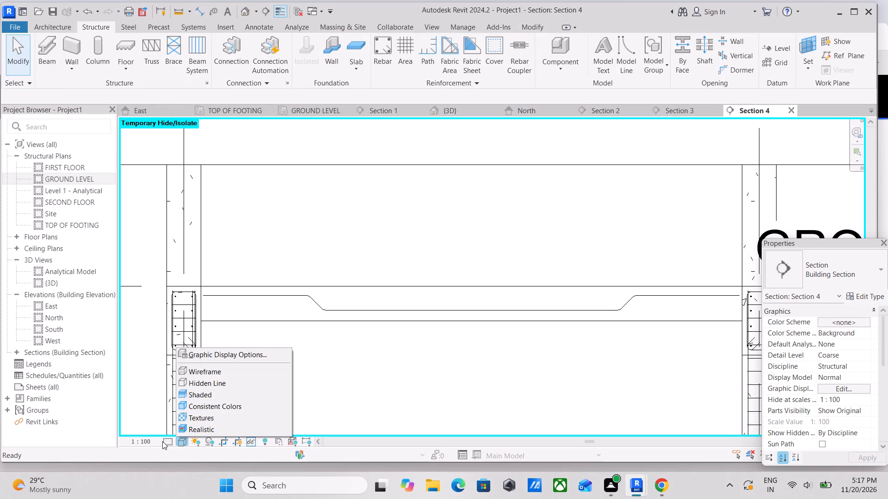
click(166, 444)
click(174, 428)
middle_drag(358, 358, 340, 392)
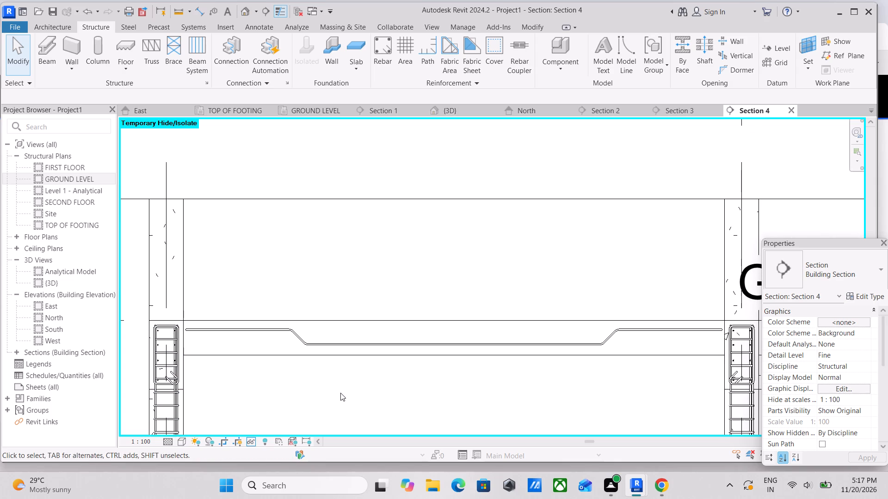
Set the cranked 13M floor bar to show unobscured in the {3D} view.
scroll(341, 389, up, 2)
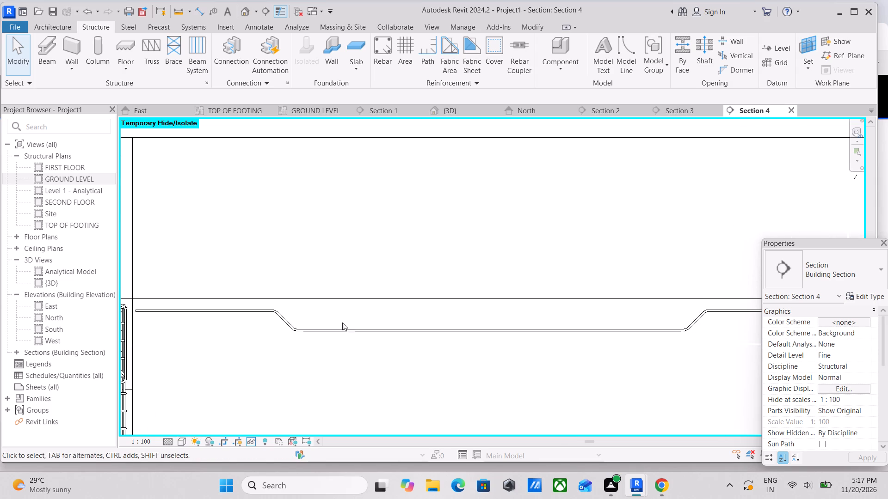
click(341, 326)
scroll(592, 376, down, 1)
middle_drag(591, 376, 539, 365)
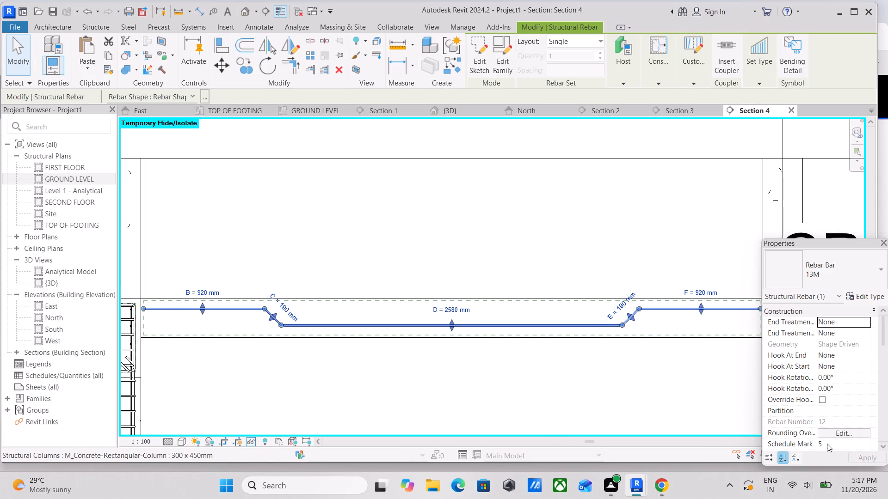
scroll(831, 438, down, 3)
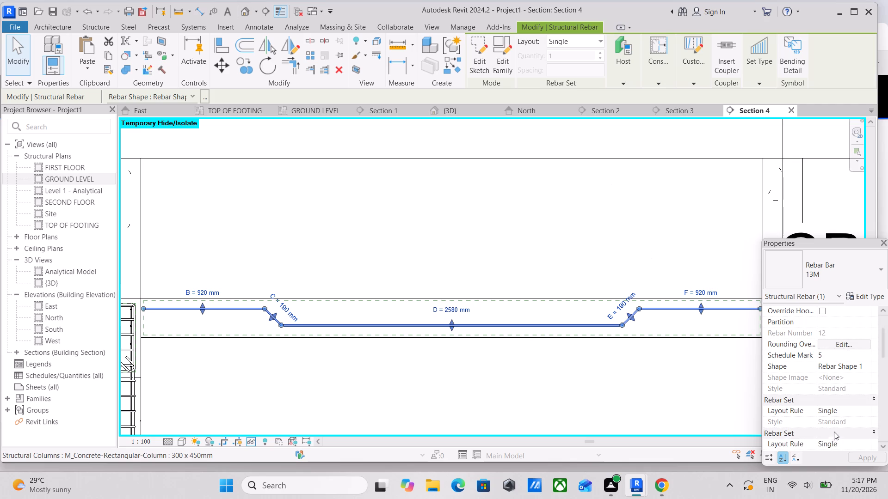
scroll(832, 371, up, 7)
scroll(836, 389, down, 2)
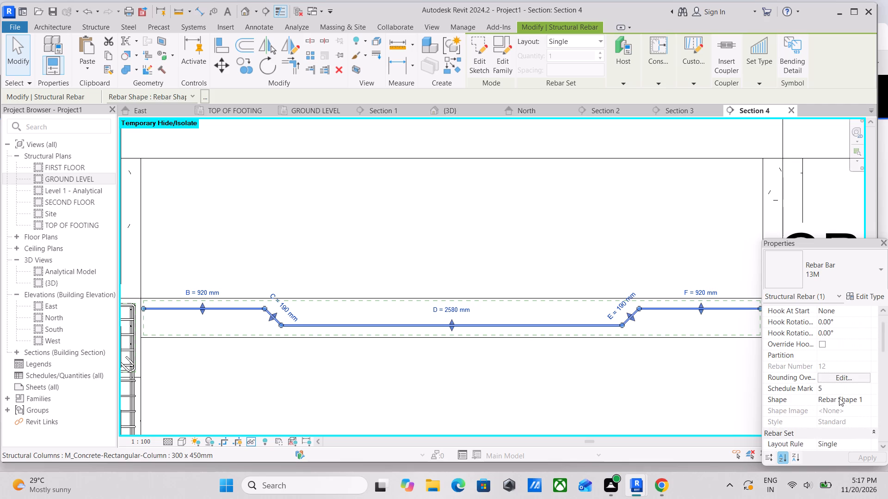
scroll(839, 404, down, 2)
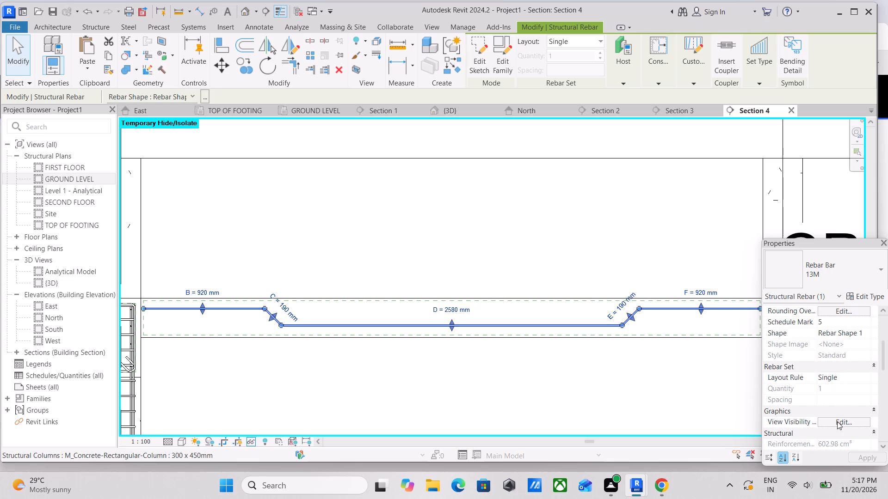
click(837, 421)
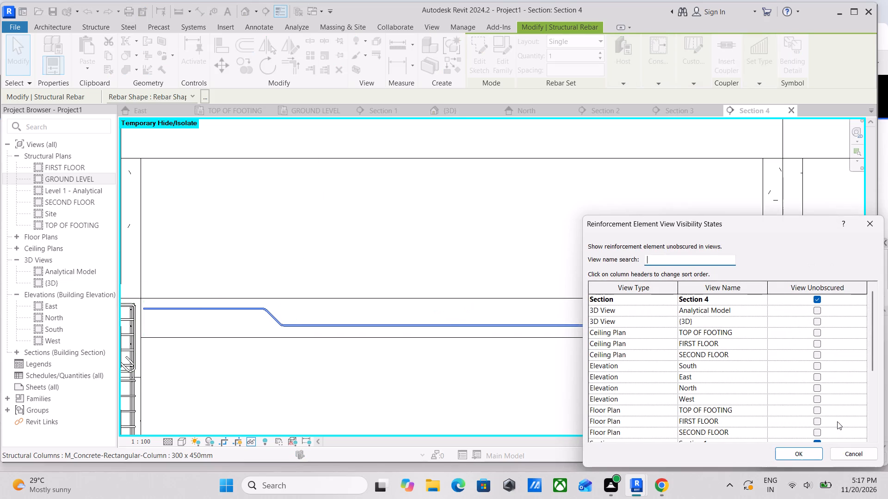
click(815, 322)
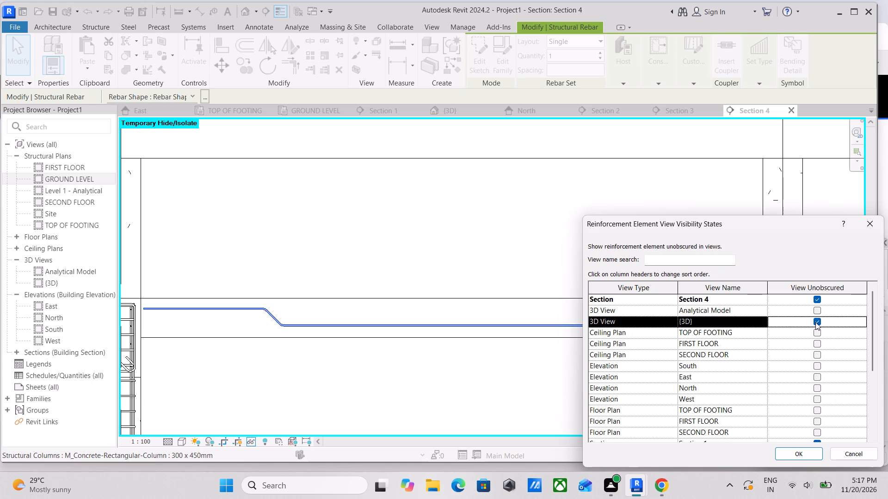
click(802, 455)
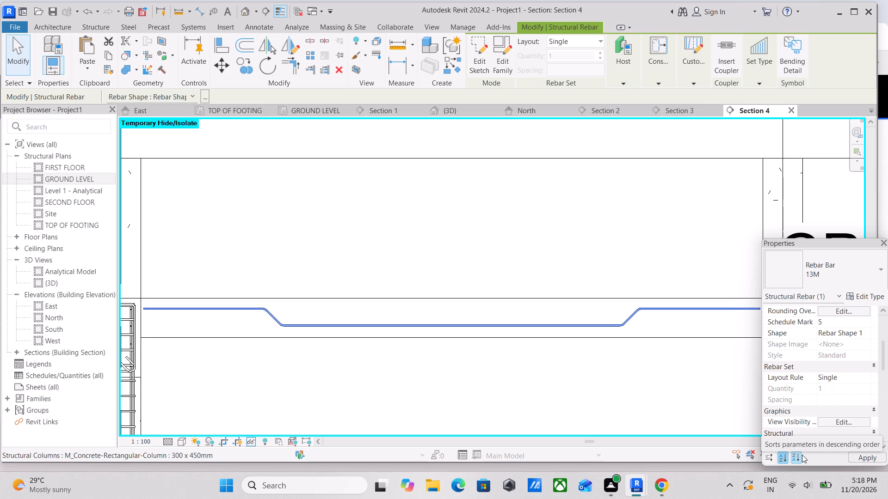
scroll(769, 450, down, 1)
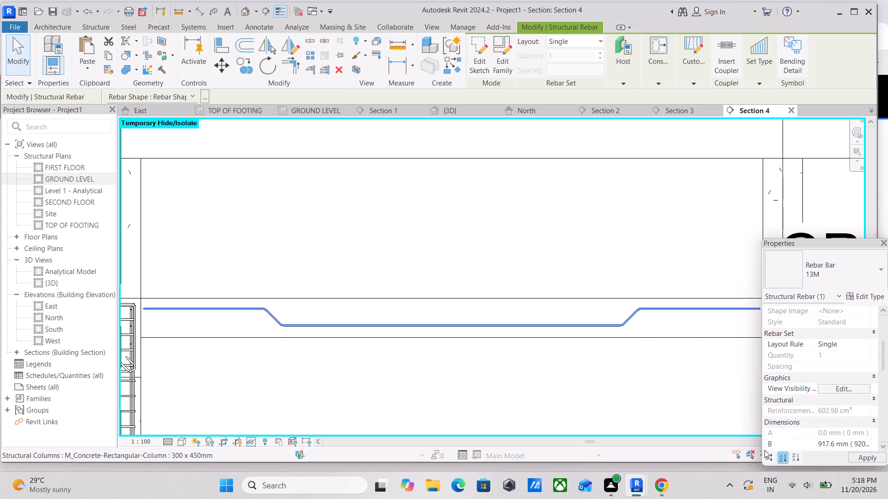
scroll(765, 450, down, 1)
scroll(590, 423, down, 3)
middle_drag(418, 402, 466, 379)
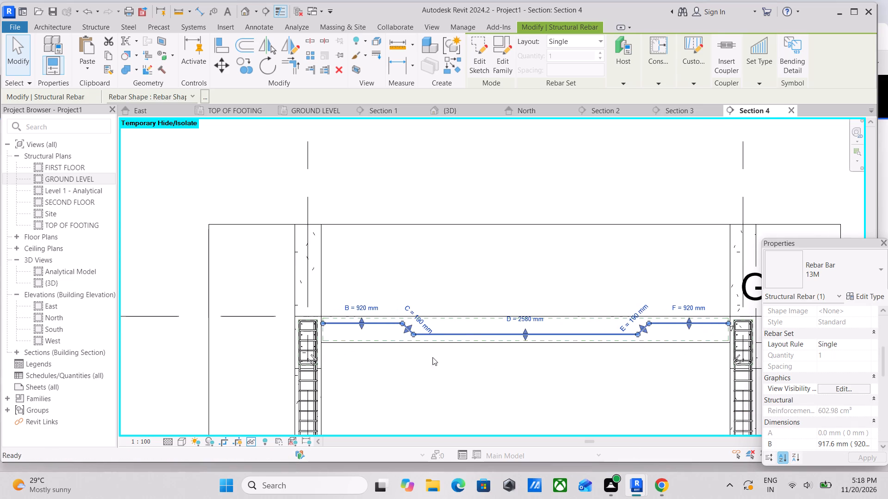
key(Escape)
scroll(406, 339, up, 4)
key(Escape)
Set the cranked bar's rebar set layout to Maximum Spacing with a spacing of 150 mm.
scroll(434, 337, up, 2)
middle_drag(432, 337, 414, 336)
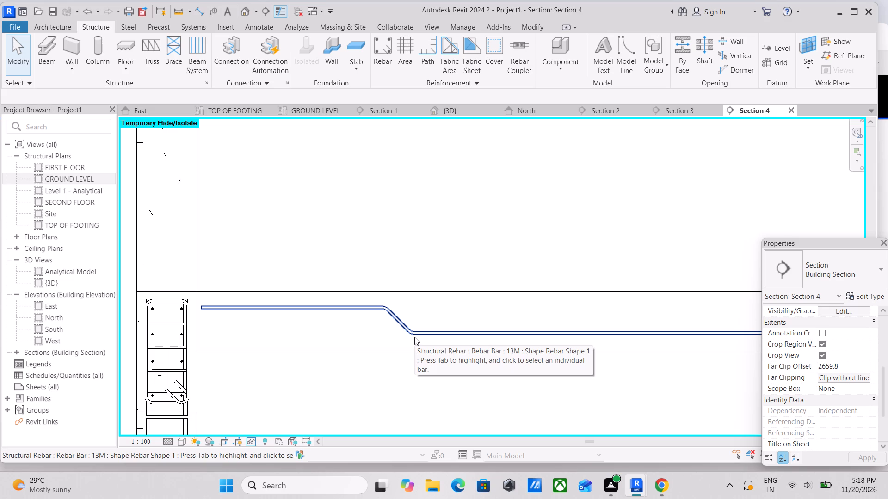
scroll(477, 371, down, 1)
middle_drag(477, 371, 198, 327)
middle_drag(528, 326, 391, 330)
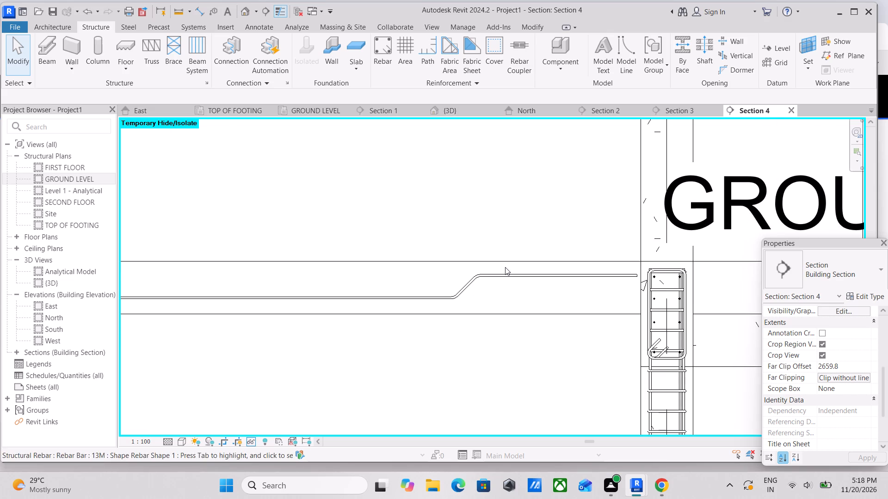
click(503, 274)
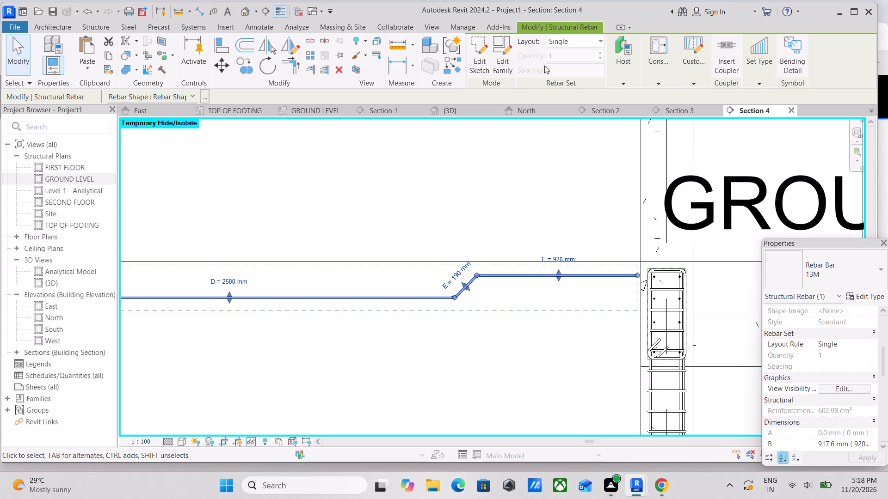
click(566, 46)
click(575, 84)
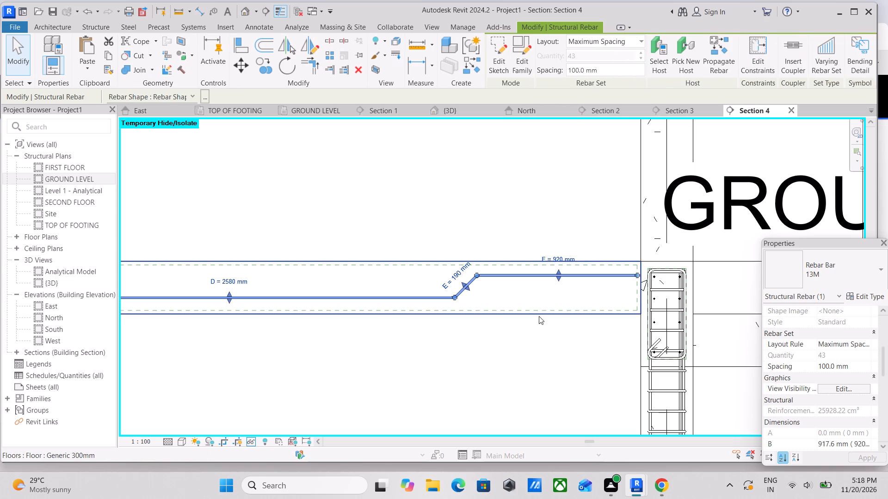
middle_drag(533, 310, 626, 347)
middle_drag(474, 276, 537, 323)
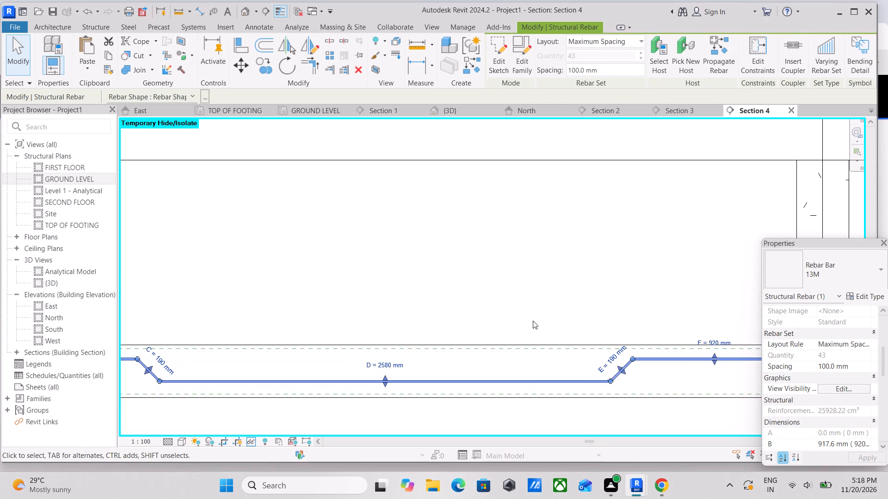
drag(597, 72, 514, 81)
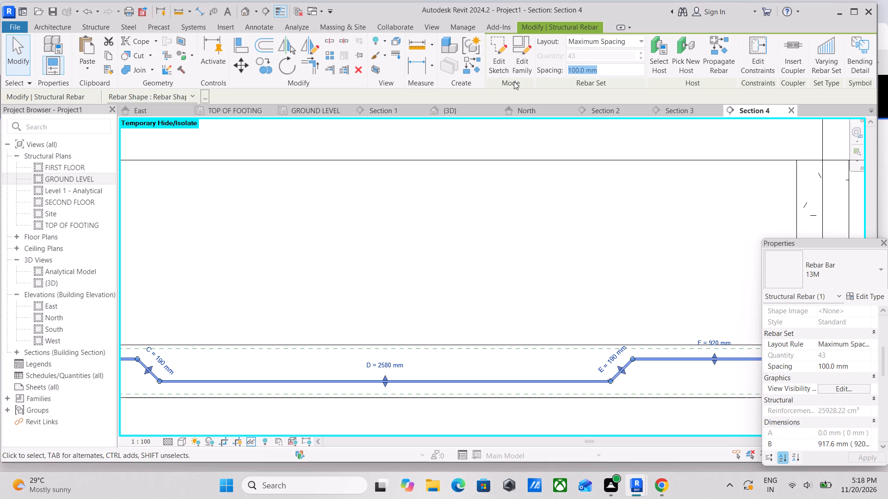
text(150)
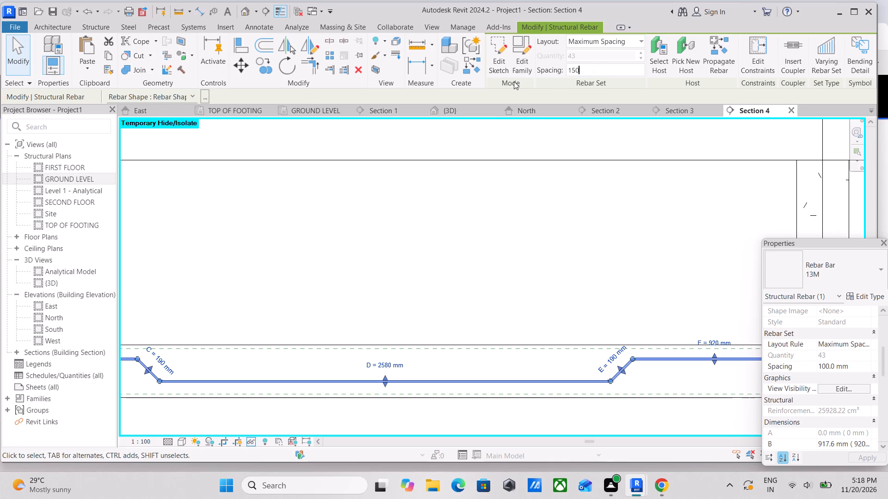
text(mm)
key(Return)
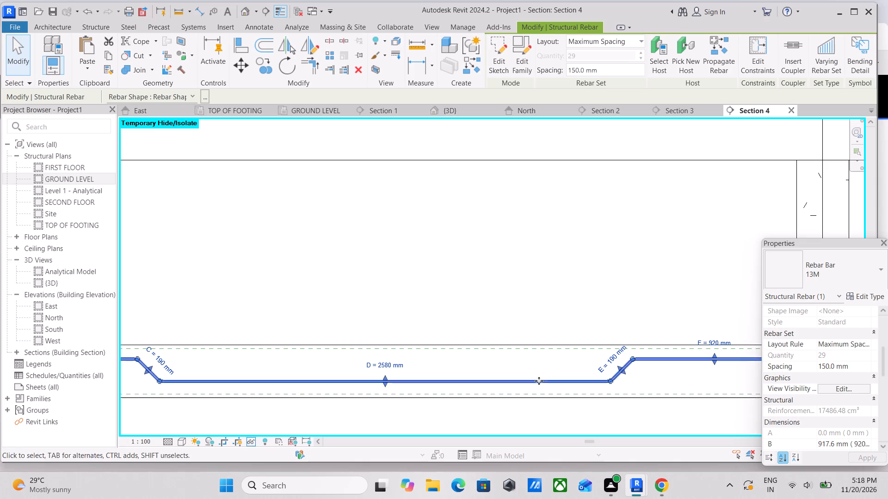
scroll(555, 370, down, 1)
middle_drag(555, 370, 575, 349)
middle_drag(487, 351, 528, 346)
key(Escape)
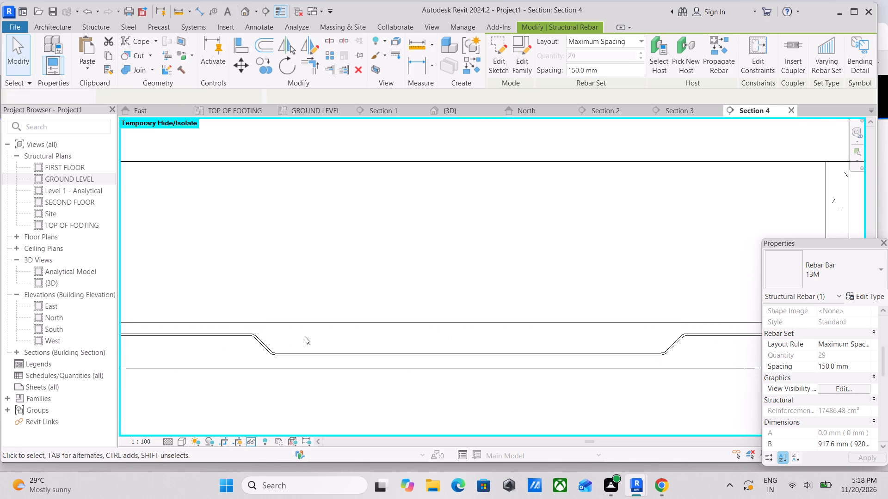
Examine the cranked bar set's upper end segment and bend beside the supporting column in Section 4.
middle_drag(305, 336, 516, 334)
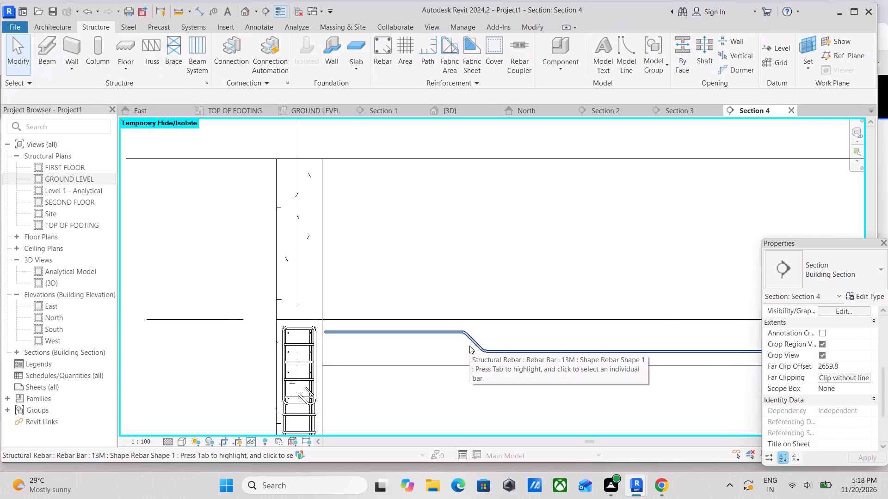
scroll(398, 342, up, 1)
click(326, 326)
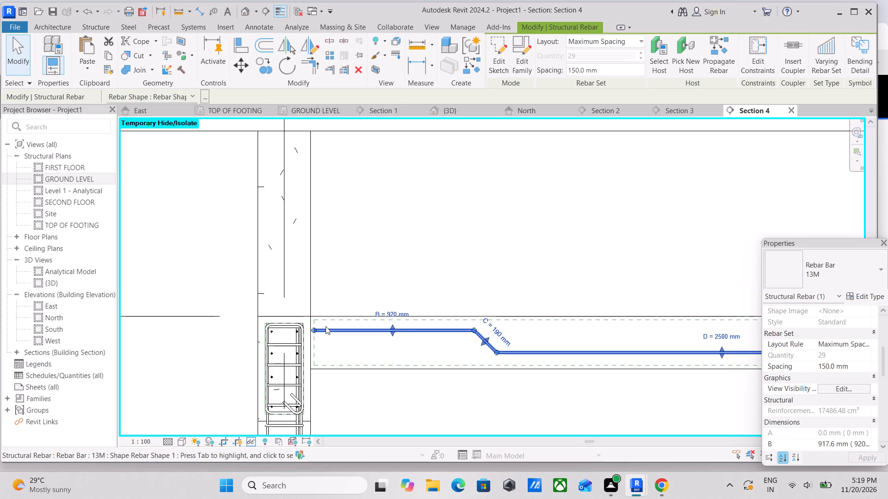
scroll(326, 326, up, 2)
scroll(326, 326, down, 2)
scroll(326, 326, up, 2)
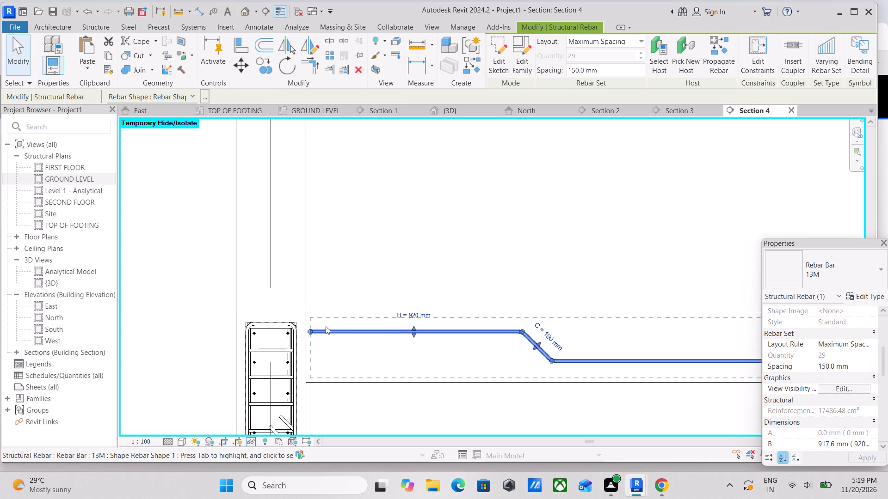
scroll(326, 326, down, 2)
middle_drag(326, 326, 342, 329)
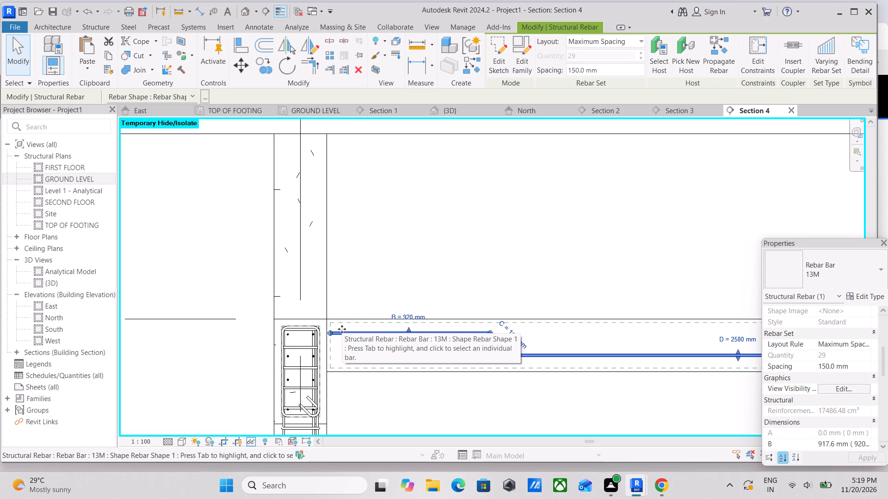
scroll(341, 336, down, 2)
scroll(421, 377, up, 2)
key(Escape)
scroll(346, 335, up, 1)
middle_drag(345, 336, 333, 362)
scroll(333, 362, up, 1)
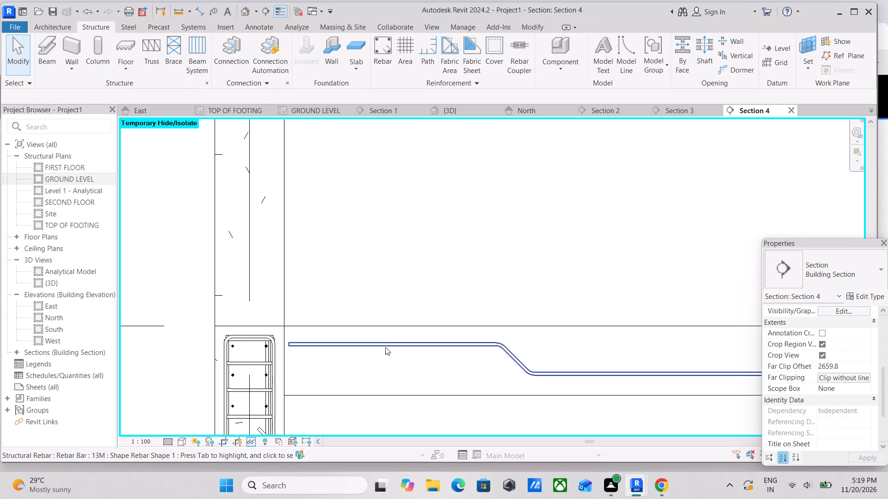
click(385, 351)
click(395, 340)
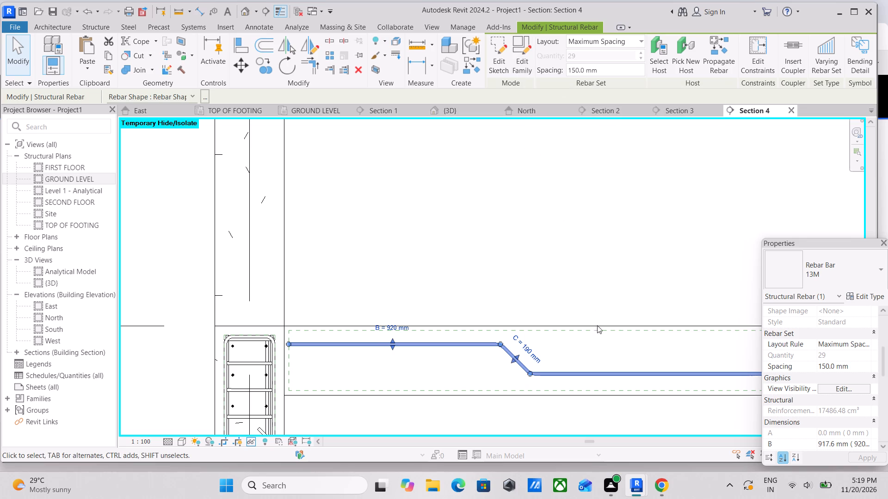
key(Escape)
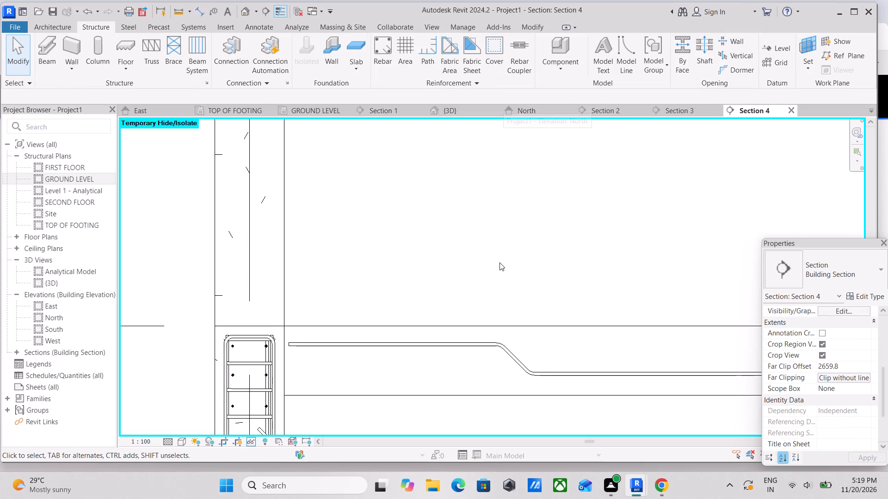
click(474, 346)
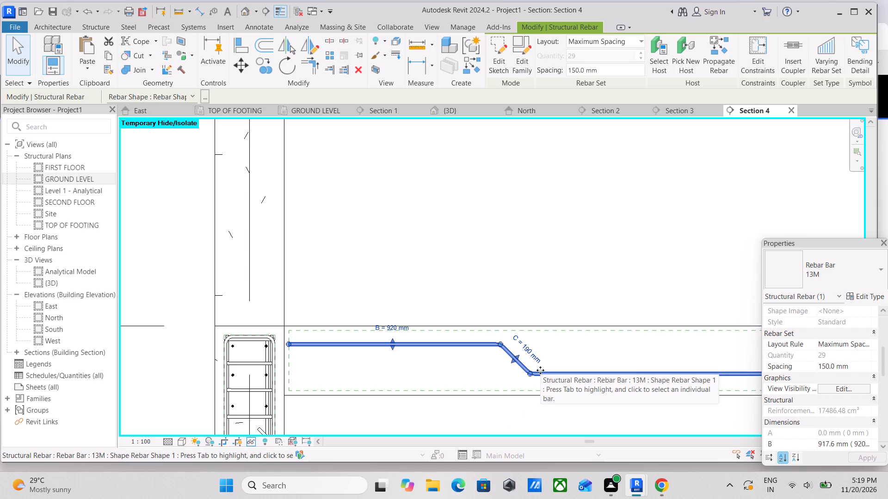
key(Escape)
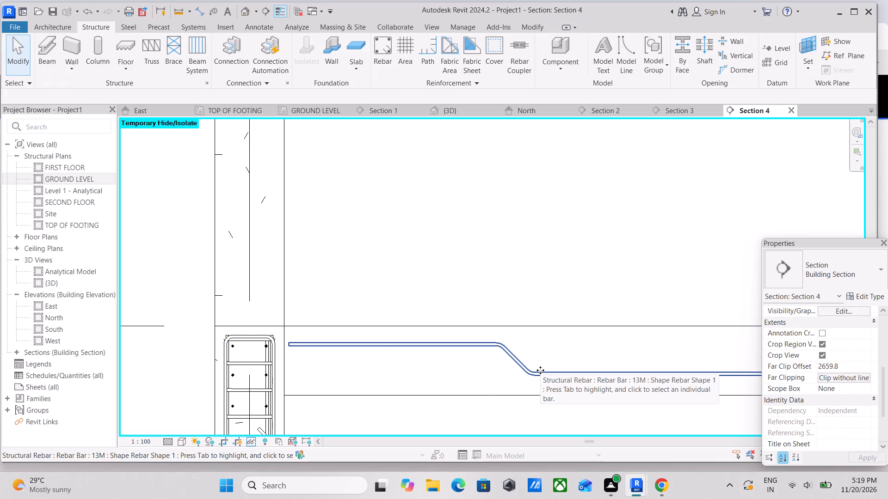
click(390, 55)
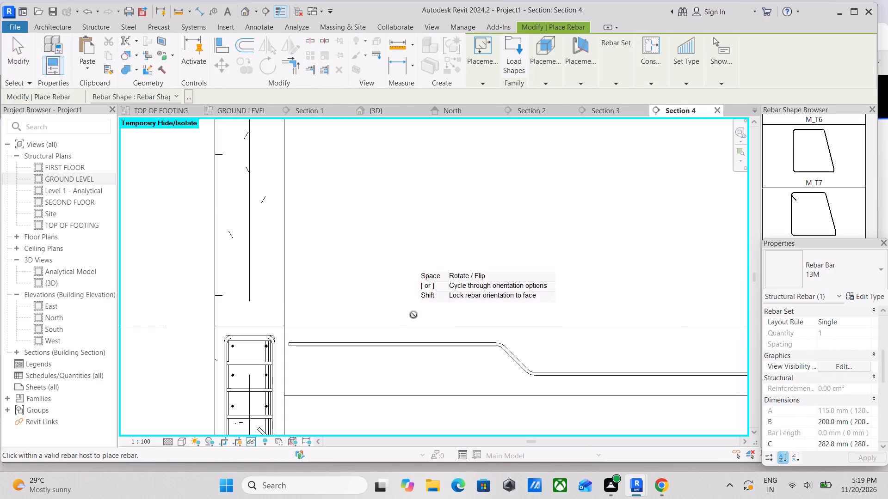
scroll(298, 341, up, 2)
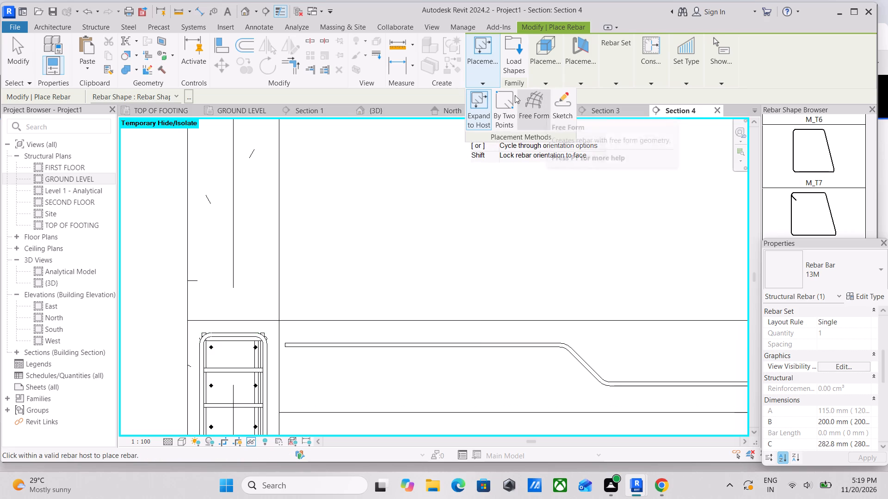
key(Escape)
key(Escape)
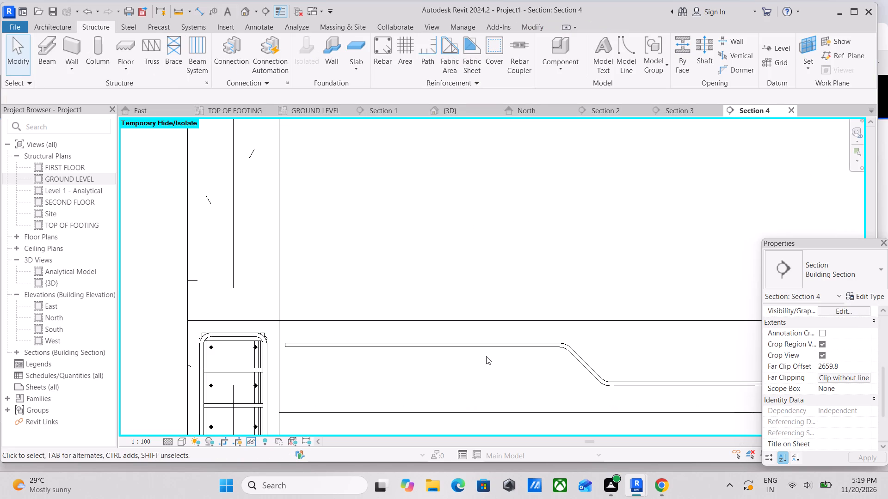
Start a rebar similar to the cranked 13M floor bar and try the Parallel to Work Plane and Parallel to Cover orientations in the slab.
click(488, 343)
text(cs)
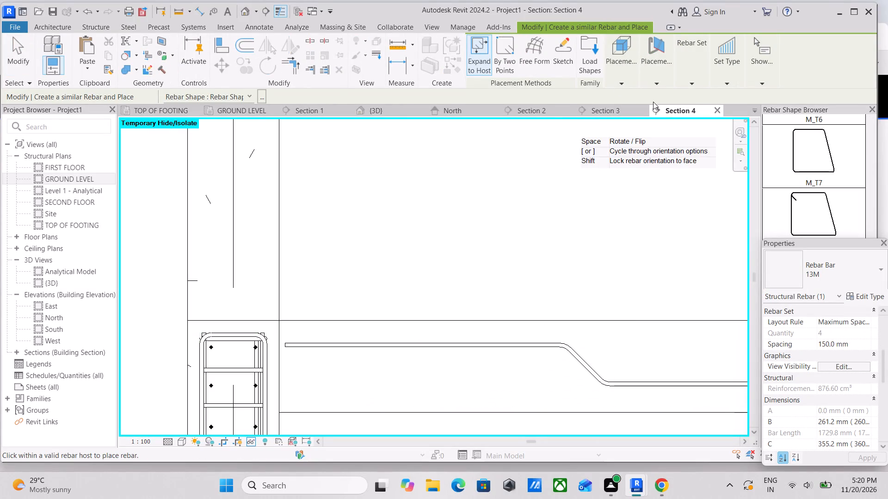
scroll(415, 372, up, 2)
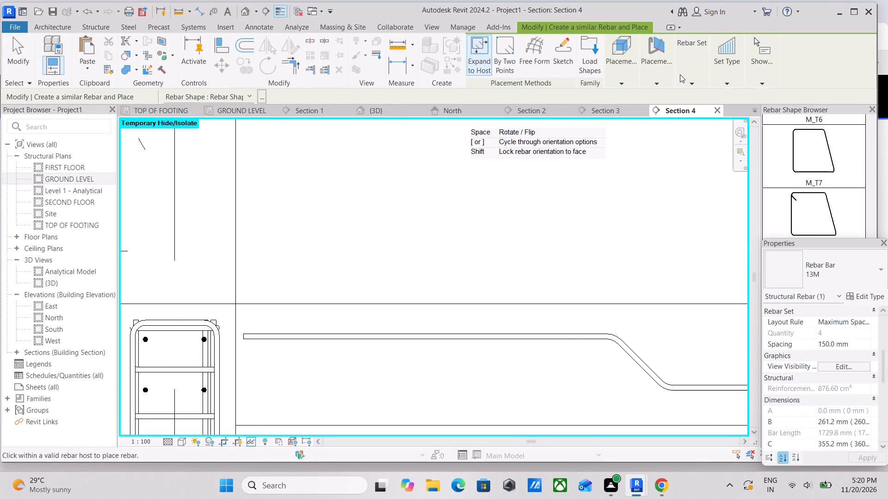
click(670, 76)
click(661, 108)
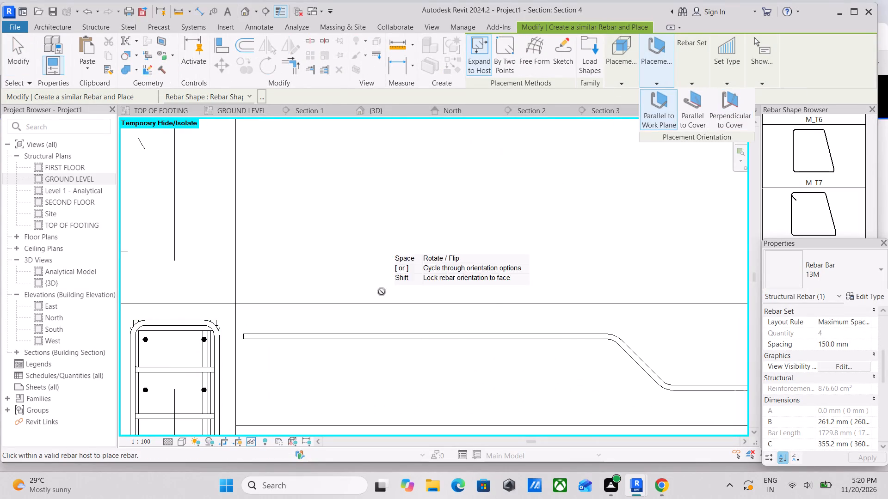
scroll(306, 383, up, 1)
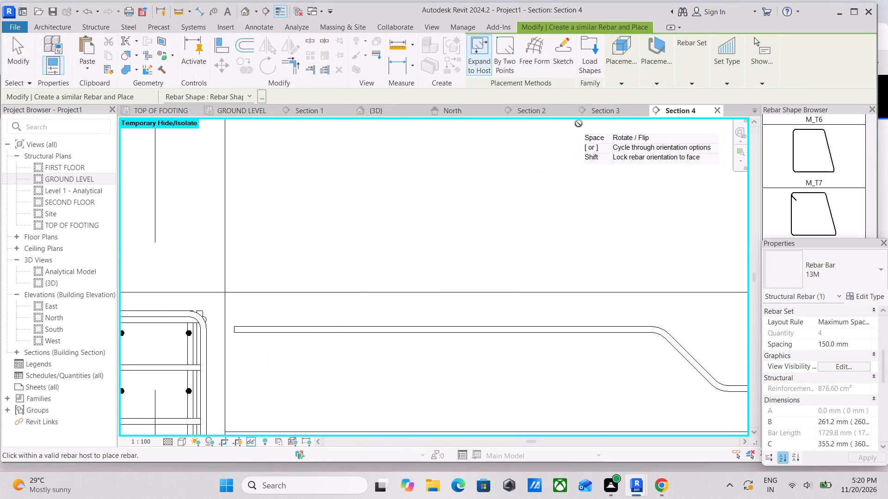
click(659, 81)
click(693, 110)
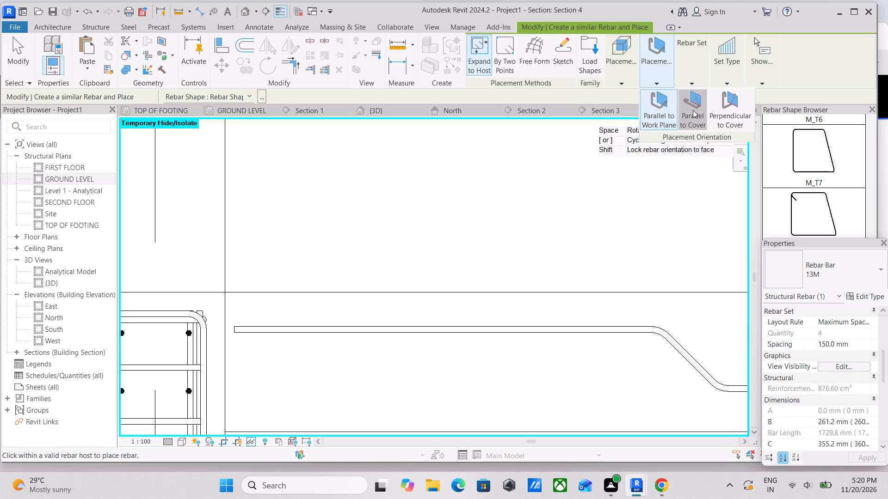
scroll(364, 342, down, 3)
scroll(347, 353, up, 3)
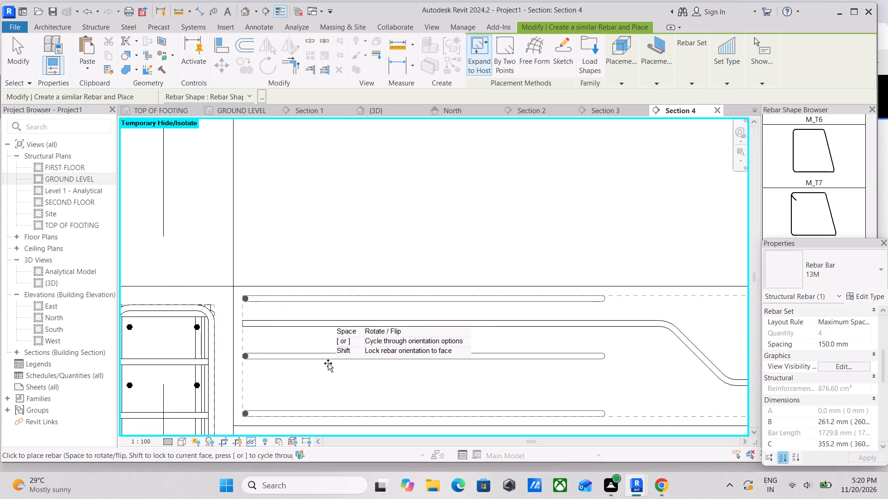
scroll(327, 363, up, 2)
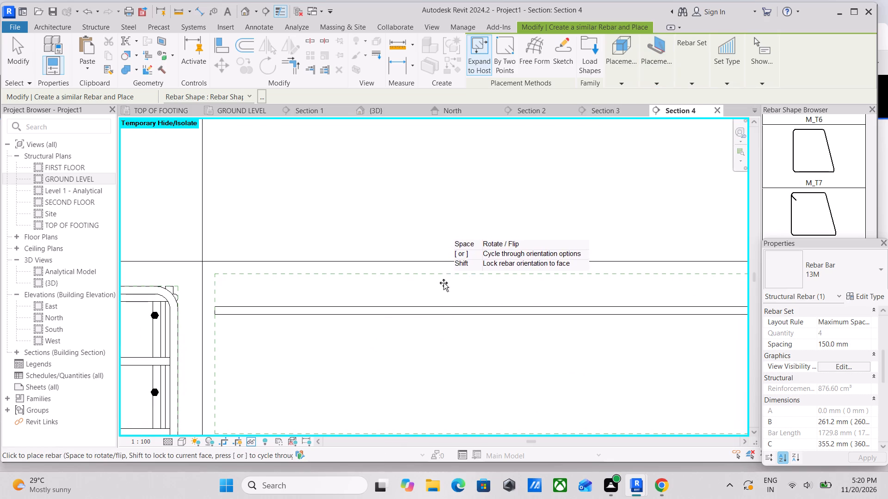
scroll(429, 387, down, 2)
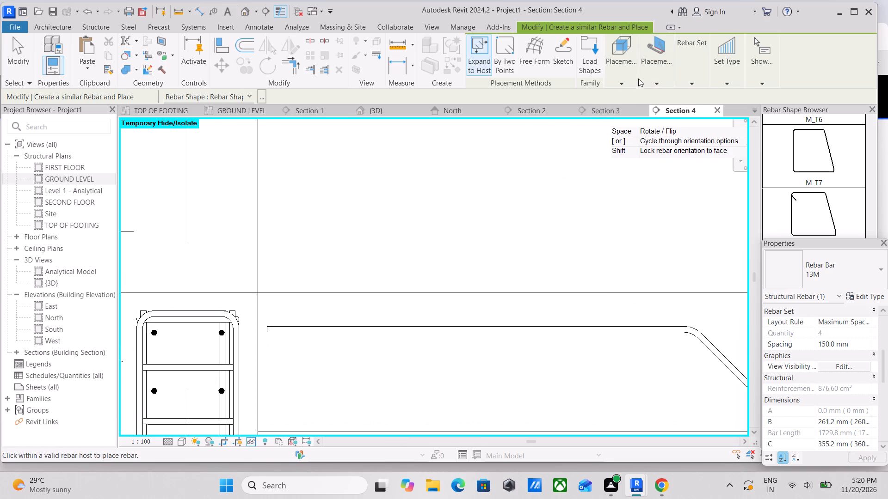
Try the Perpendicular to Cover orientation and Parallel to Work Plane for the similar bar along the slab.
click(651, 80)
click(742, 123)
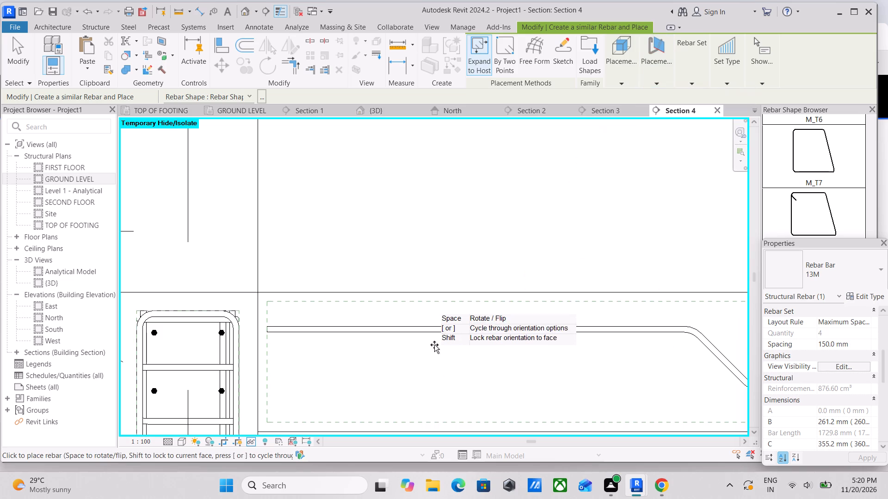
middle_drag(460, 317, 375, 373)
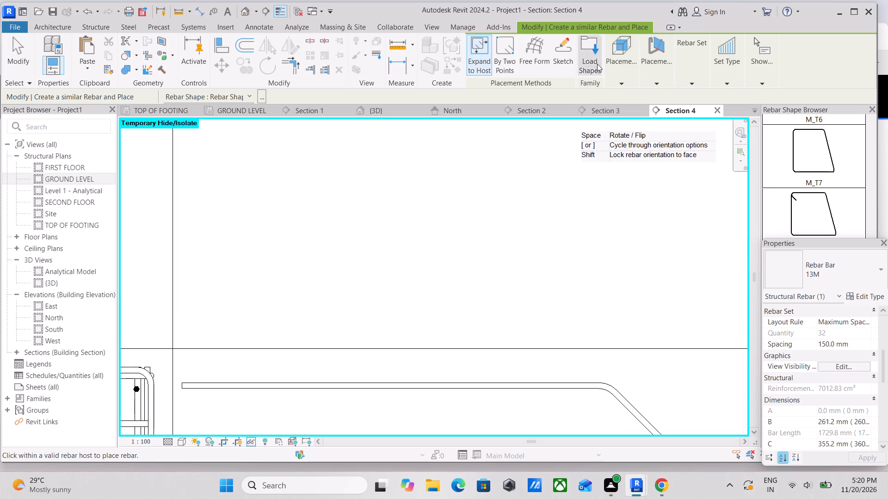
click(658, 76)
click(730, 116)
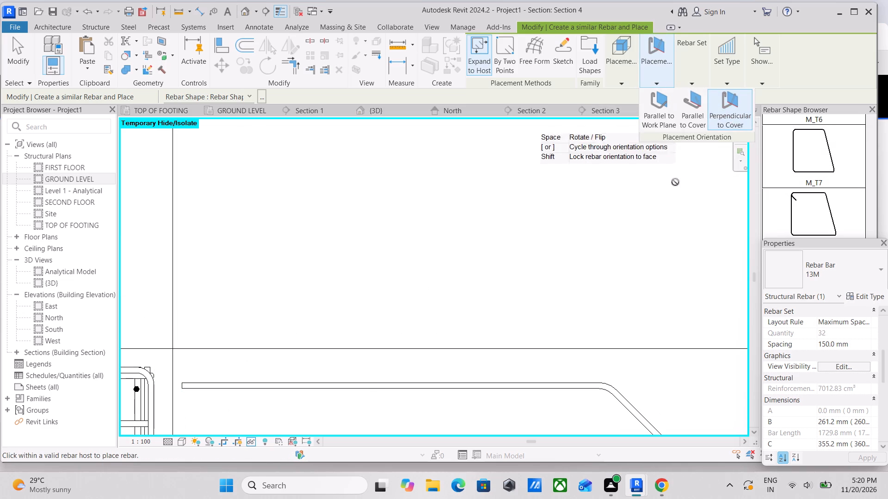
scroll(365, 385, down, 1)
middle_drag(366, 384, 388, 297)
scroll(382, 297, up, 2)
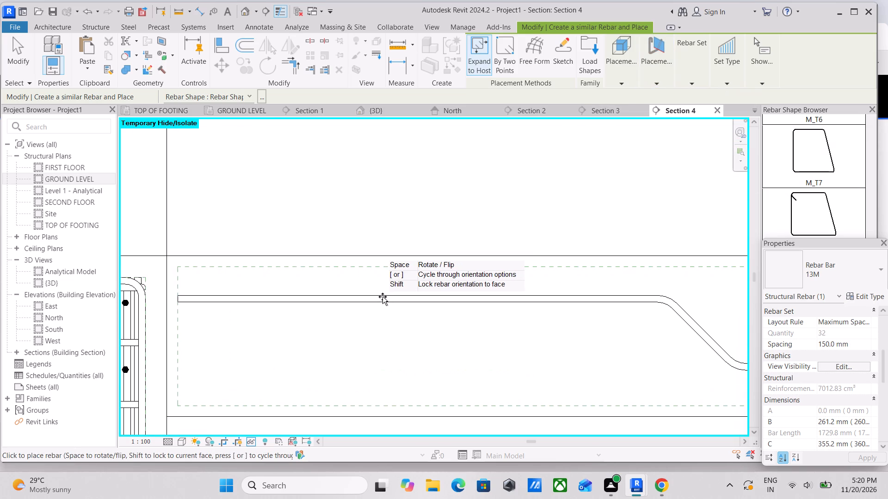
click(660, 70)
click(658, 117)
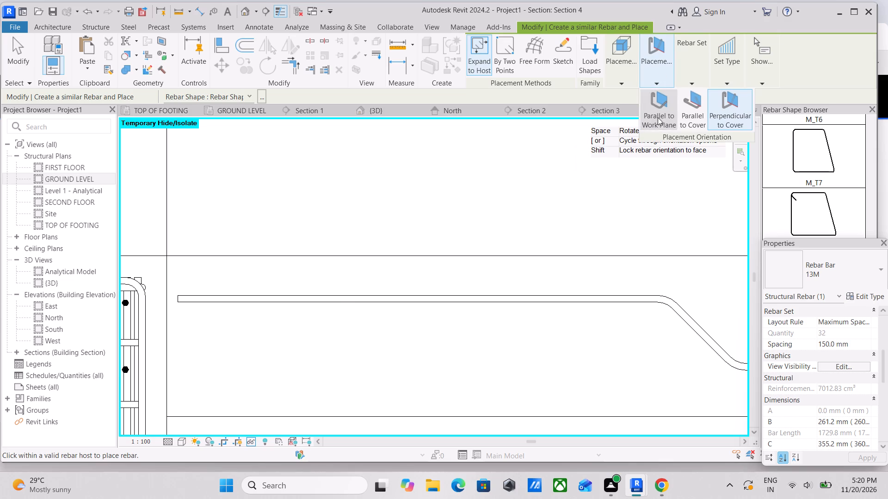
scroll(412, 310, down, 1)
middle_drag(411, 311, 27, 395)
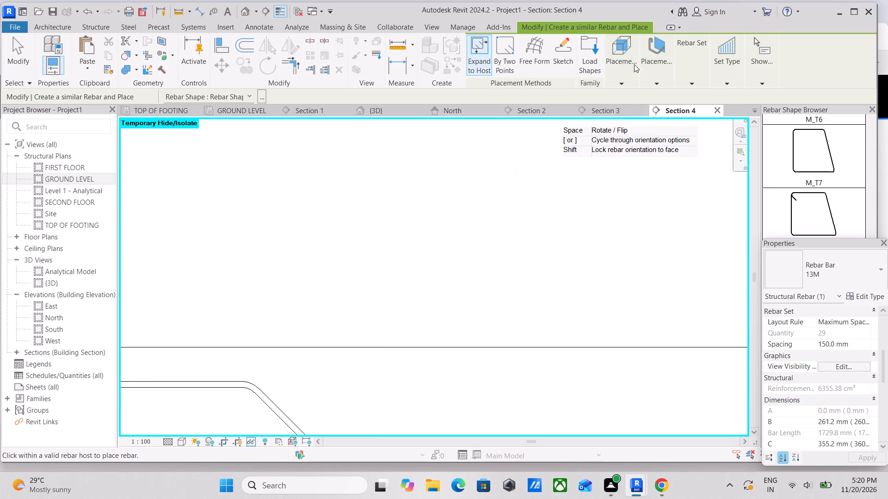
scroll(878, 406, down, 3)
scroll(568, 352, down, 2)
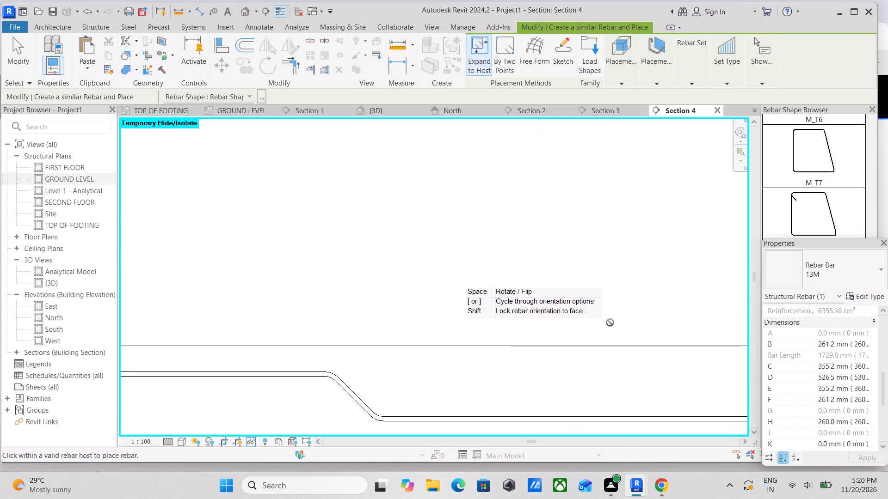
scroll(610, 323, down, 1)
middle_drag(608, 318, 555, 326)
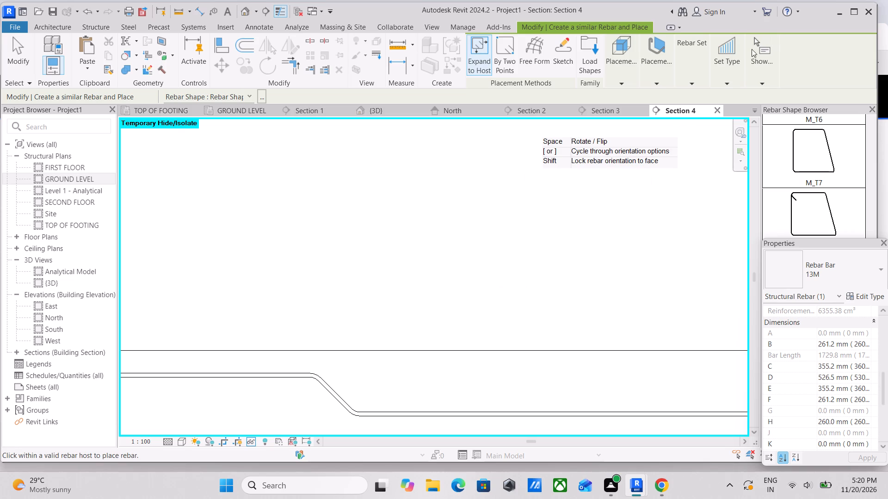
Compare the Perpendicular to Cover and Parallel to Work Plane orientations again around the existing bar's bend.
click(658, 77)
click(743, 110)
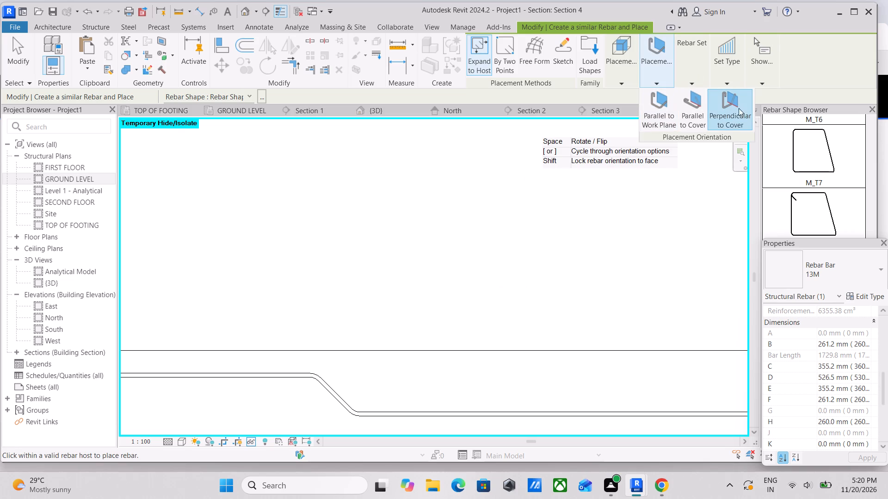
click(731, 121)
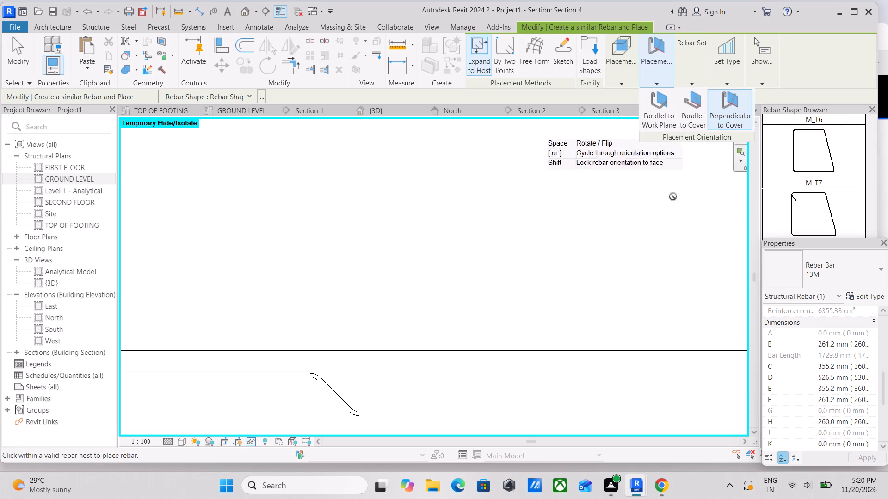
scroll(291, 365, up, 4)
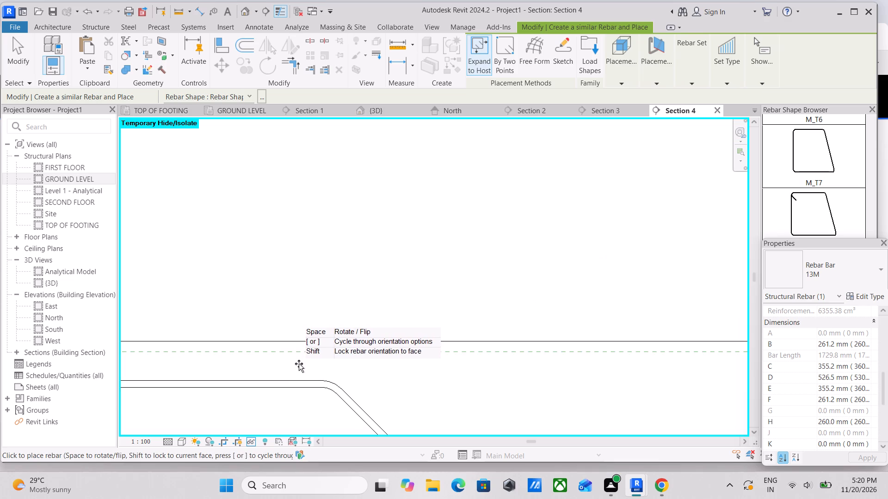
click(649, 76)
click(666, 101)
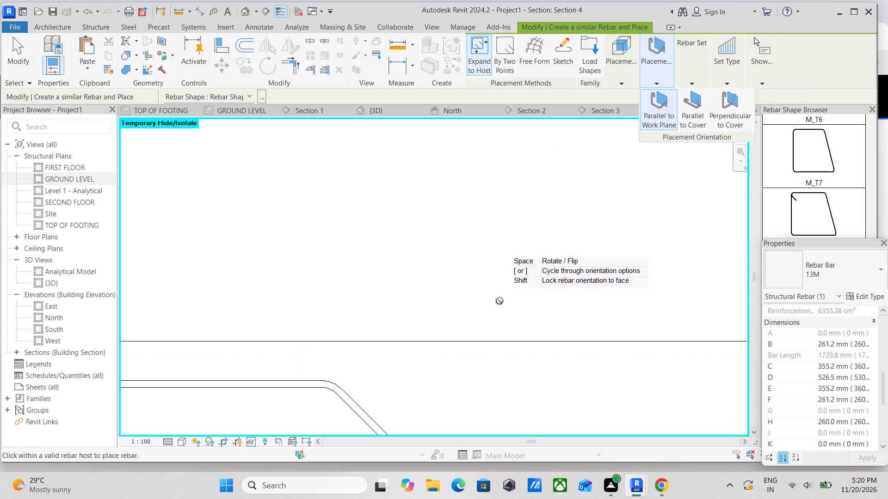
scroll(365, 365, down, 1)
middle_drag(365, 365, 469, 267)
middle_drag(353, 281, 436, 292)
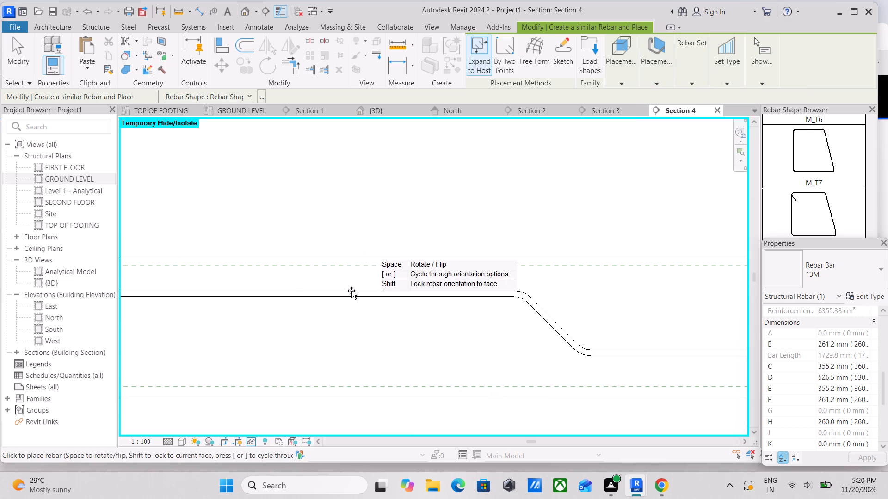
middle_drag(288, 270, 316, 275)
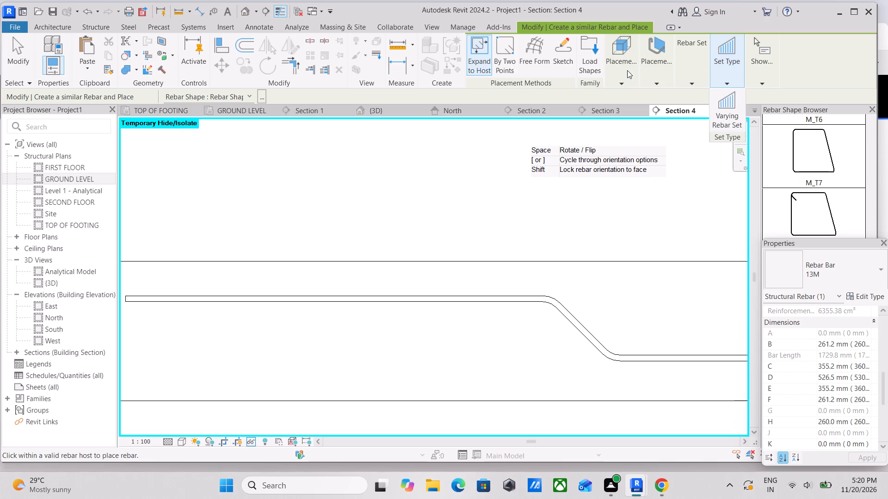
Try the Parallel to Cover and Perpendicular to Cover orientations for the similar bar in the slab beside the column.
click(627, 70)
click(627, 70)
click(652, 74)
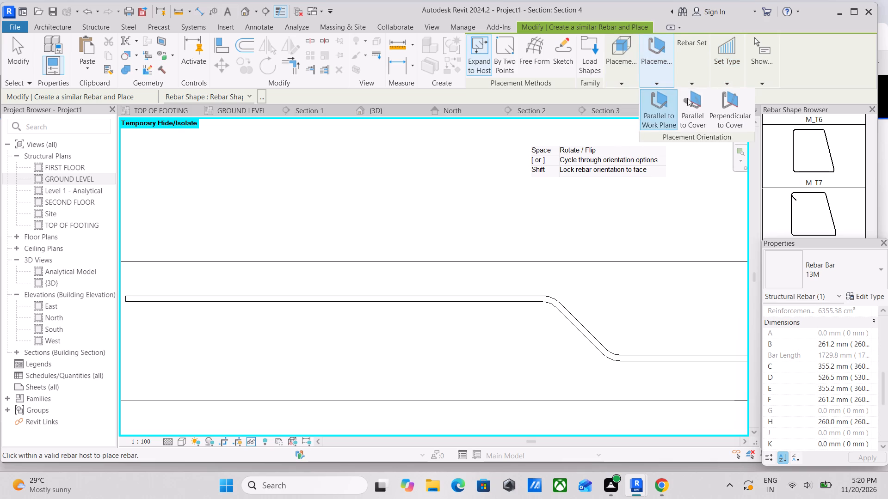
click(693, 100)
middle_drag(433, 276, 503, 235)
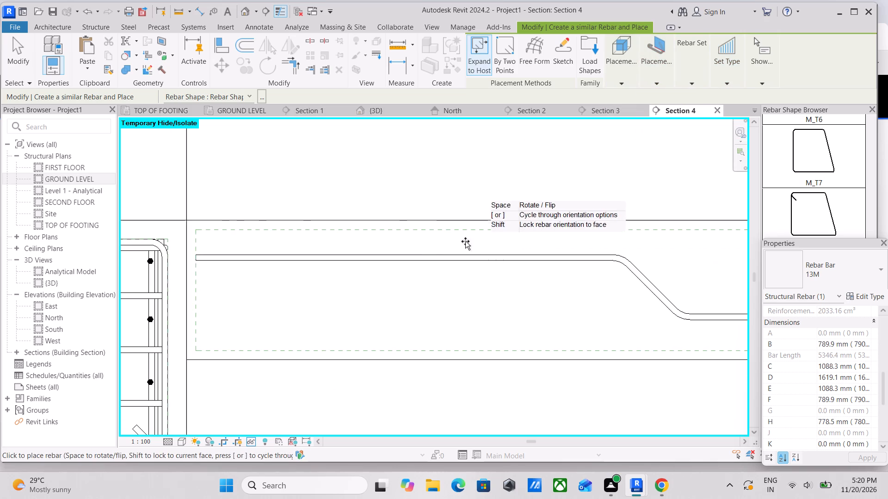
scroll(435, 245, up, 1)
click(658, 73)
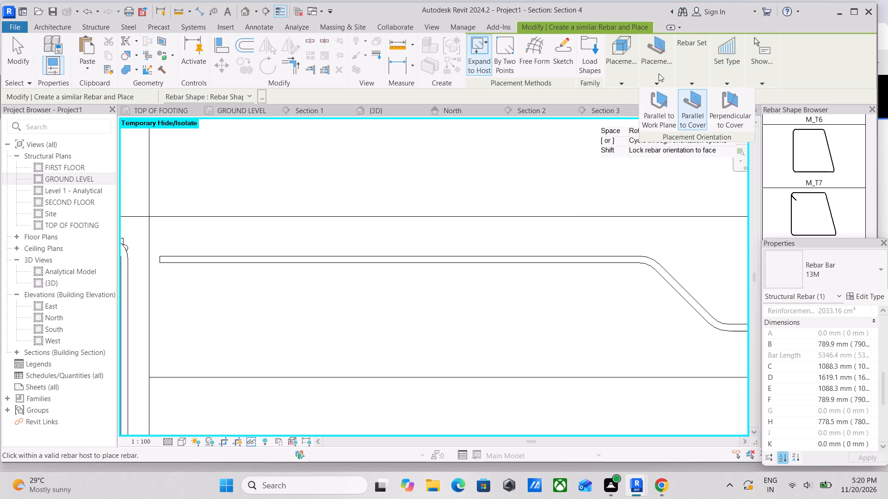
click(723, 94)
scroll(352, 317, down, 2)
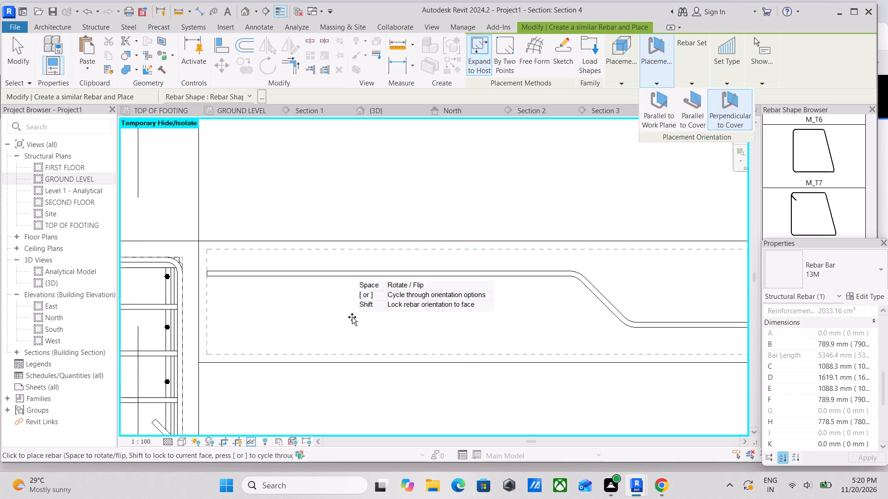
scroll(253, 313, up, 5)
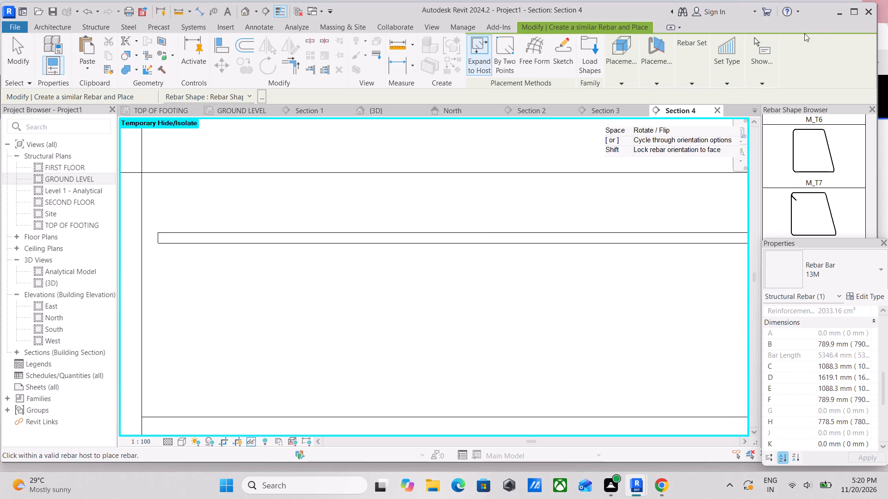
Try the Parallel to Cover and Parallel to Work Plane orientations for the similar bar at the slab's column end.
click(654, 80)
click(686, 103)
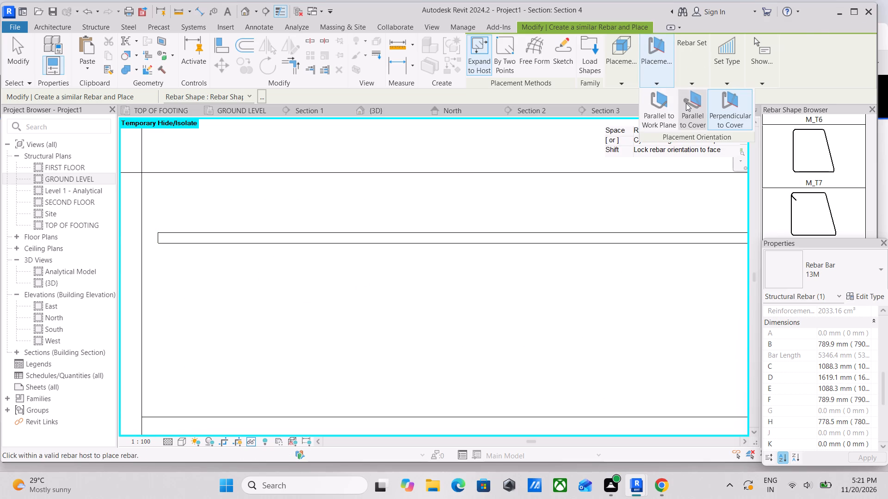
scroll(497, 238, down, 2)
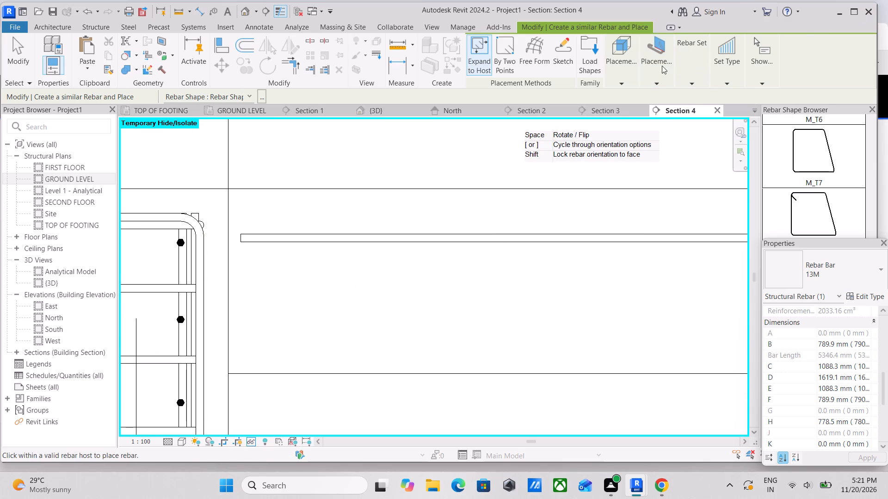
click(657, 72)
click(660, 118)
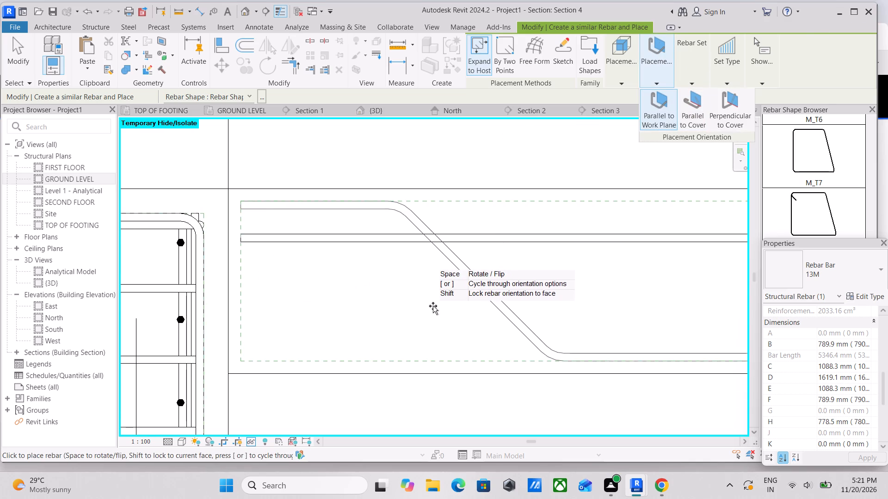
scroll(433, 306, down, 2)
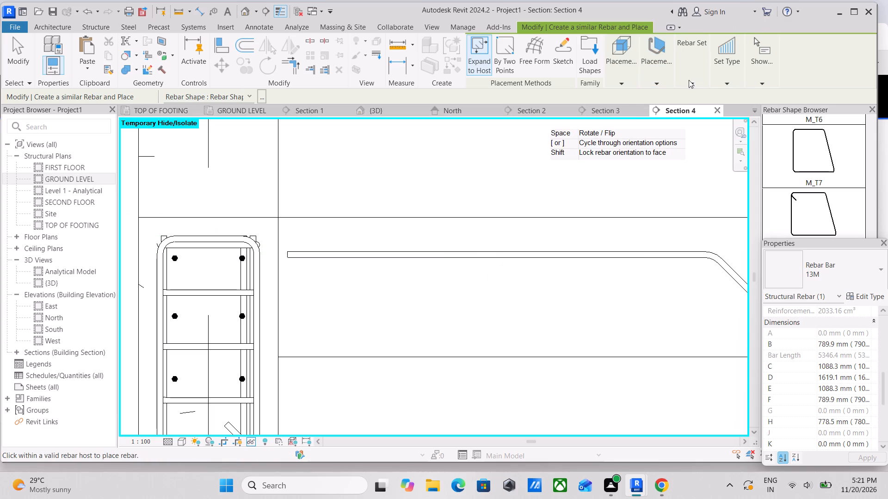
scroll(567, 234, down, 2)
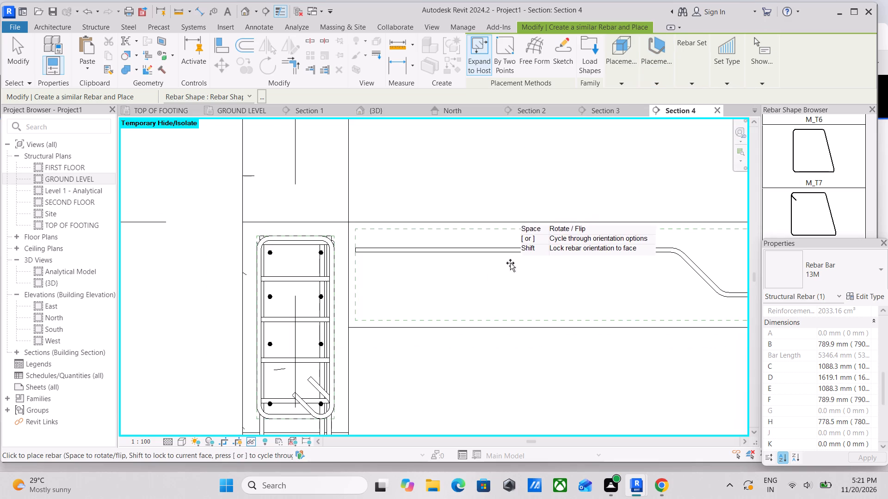
Place two similar 13M rebar sets with Perpendicular to Cover orientation in the slab beside the column, below the cranked bar's upper segment.
click(659, 76)
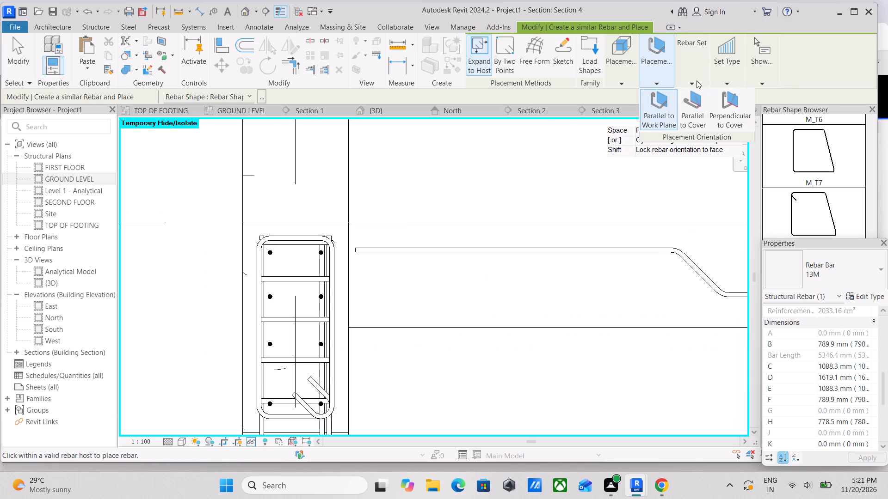
click(725, 109)
click(410, 309)
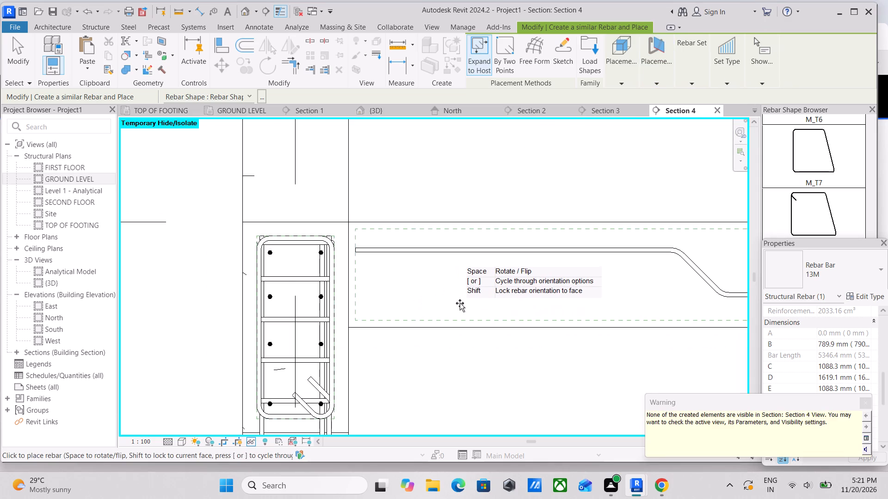
scroll(476, 292, down, 1)
middle_drag(475, 292, 419, 291)
click(364, 292)
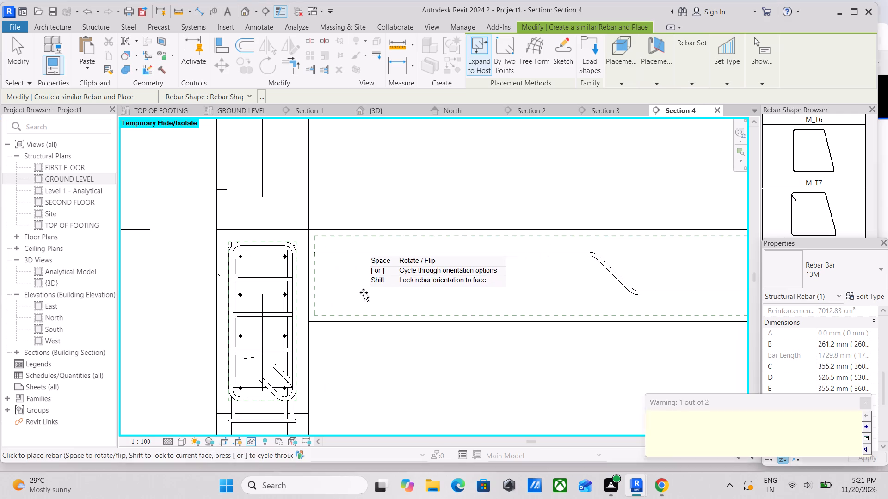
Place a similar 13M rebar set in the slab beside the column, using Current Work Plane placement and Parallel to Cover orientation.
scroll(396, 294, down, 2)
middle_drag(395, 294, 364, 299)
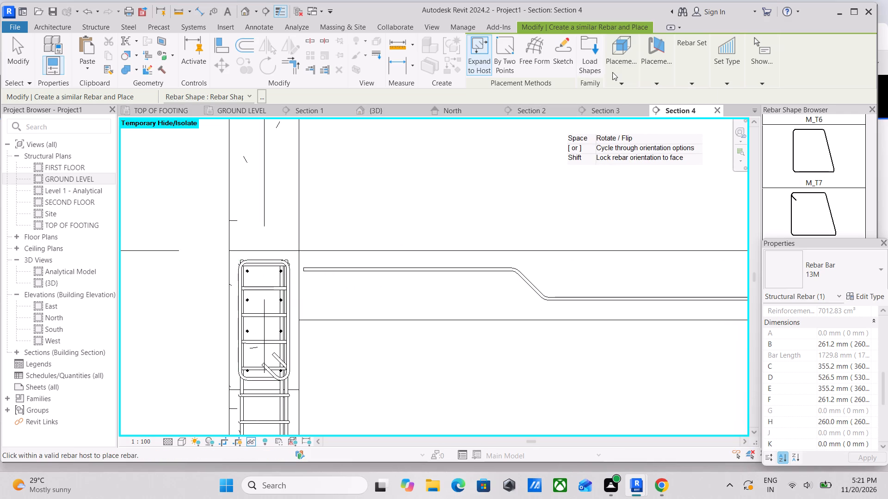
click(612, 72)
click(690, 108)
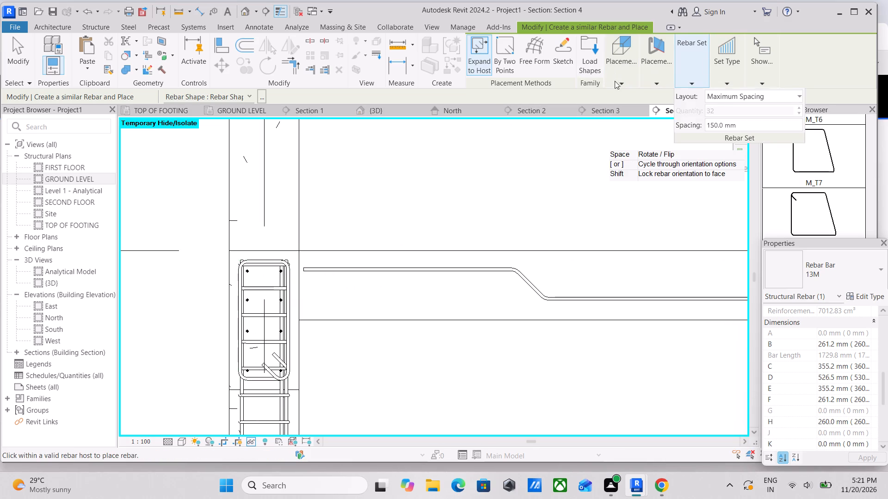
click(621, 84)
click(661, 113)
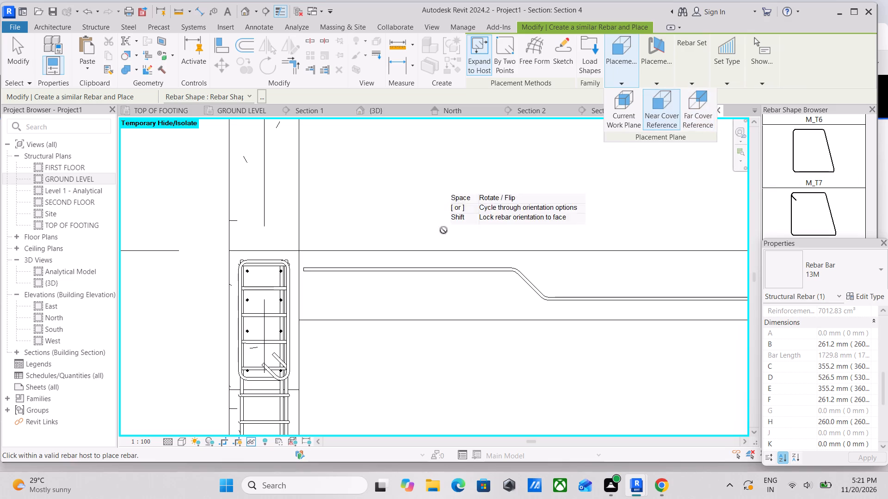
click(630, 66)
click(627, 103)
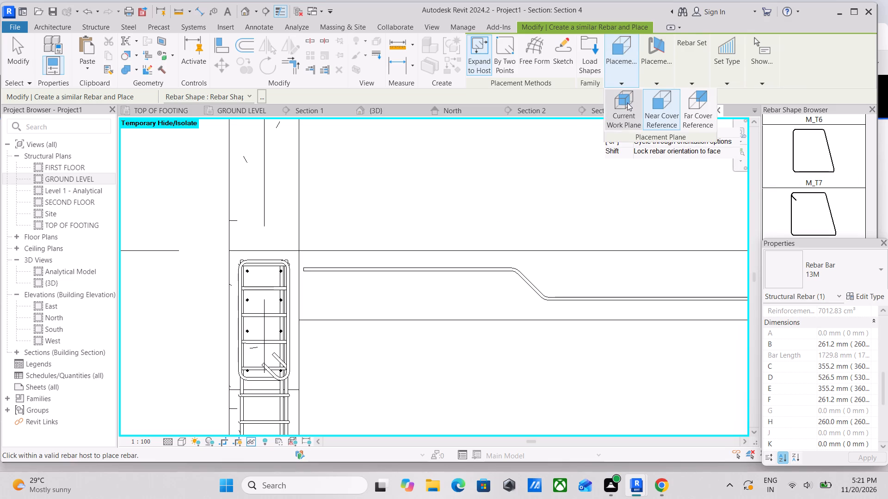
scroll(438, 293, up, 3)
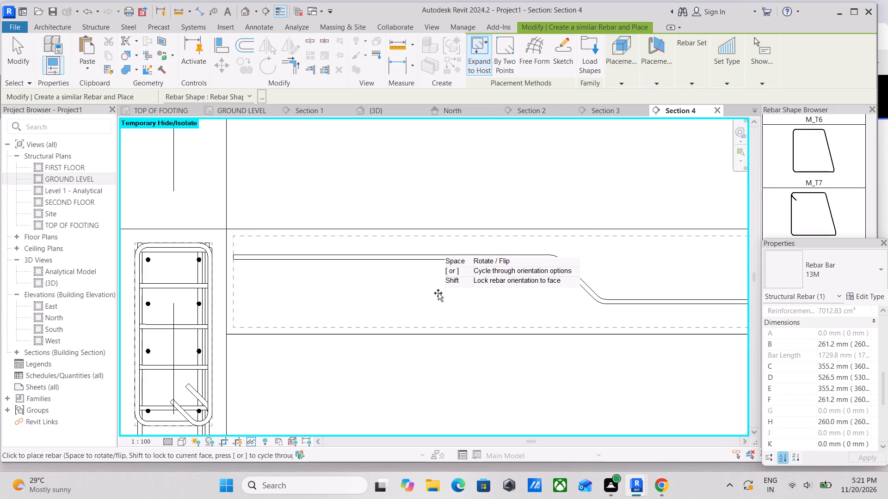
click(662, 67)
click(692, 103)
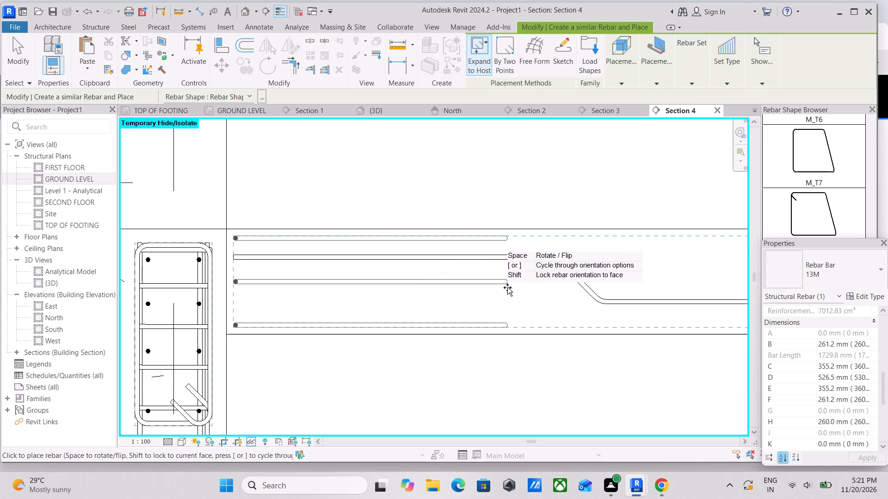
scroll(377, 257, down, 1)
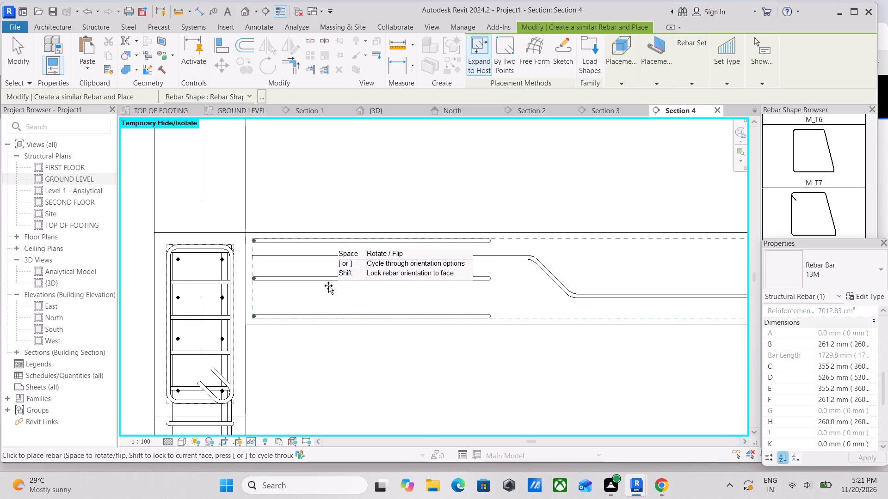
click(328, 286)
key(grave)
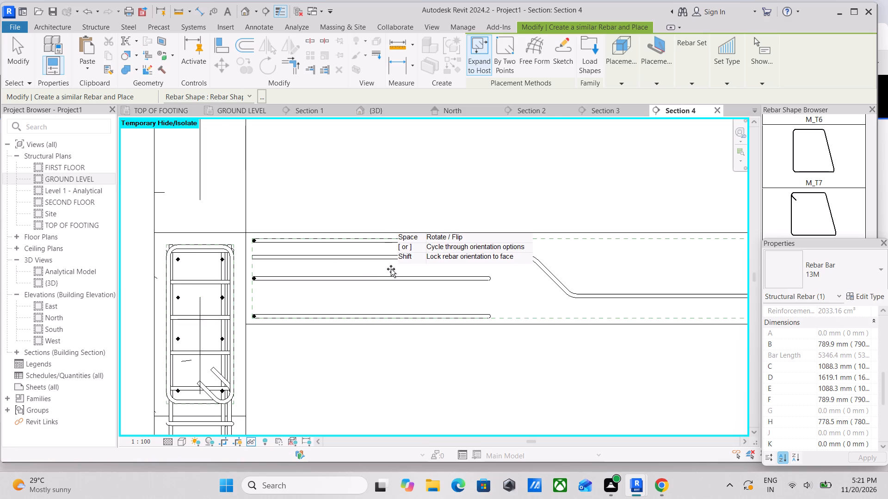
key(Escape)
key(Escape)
Examine the reinforcement in the ground level slab between grids 1 and 2 in the 3D view.
scroll(405, 268, up, 2)
scroll(432, 257, down, 2)
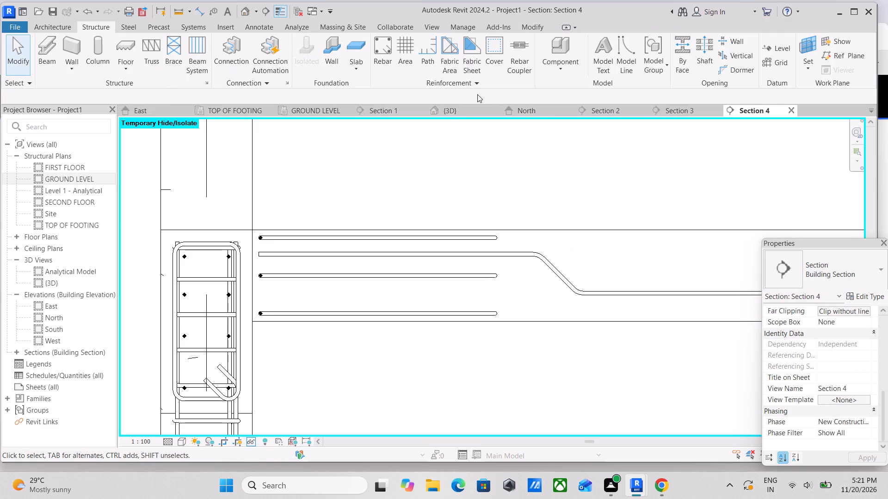
click(450, 113)
scroll(482, 231, down, 2)
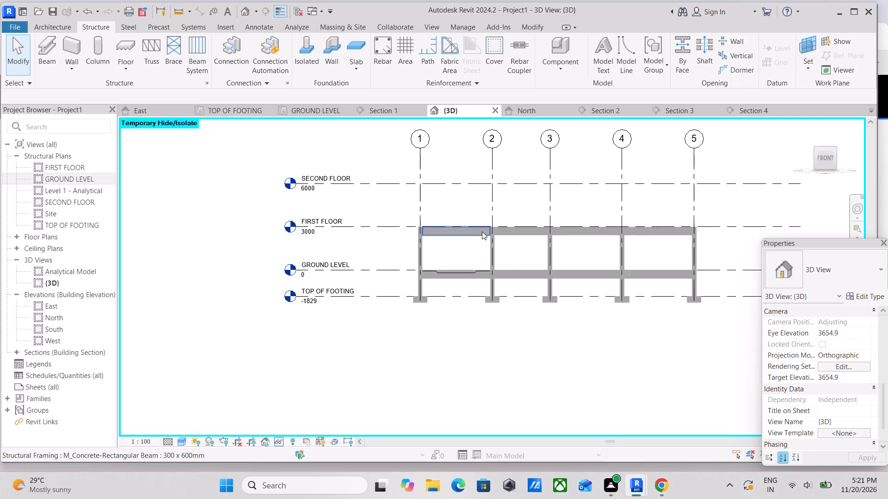
shift+middle_drag(483, 225, 507, 286)
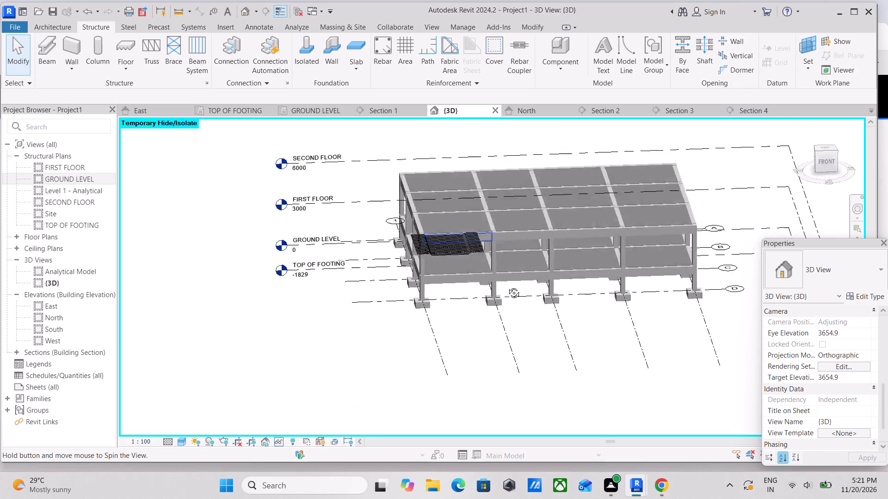
shift+middle_drag(507, 286, 590, 294)
scroll(465, 282, up, 9)
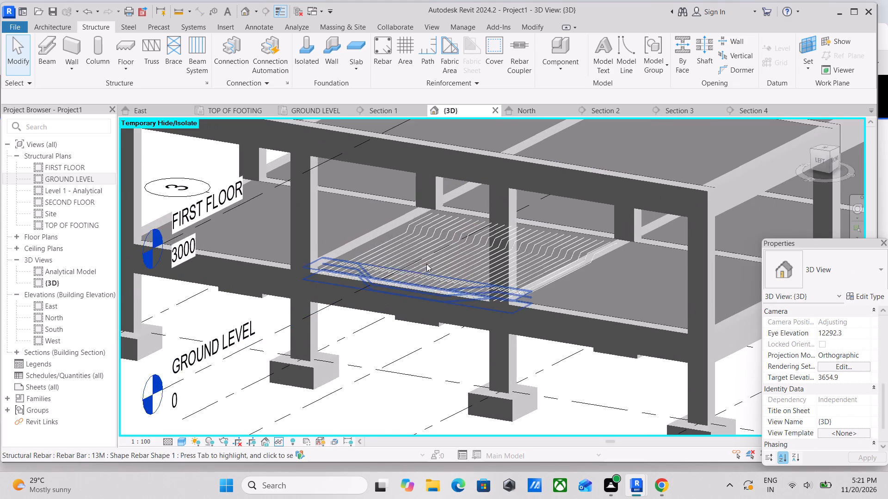
shift+scroll(426, 263, up, 1)
shift+middle_drag(426, 263, 346, 207)
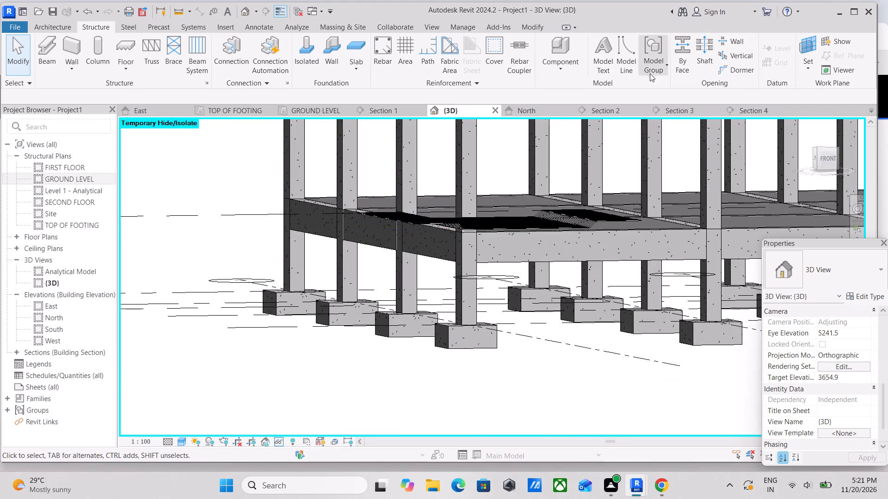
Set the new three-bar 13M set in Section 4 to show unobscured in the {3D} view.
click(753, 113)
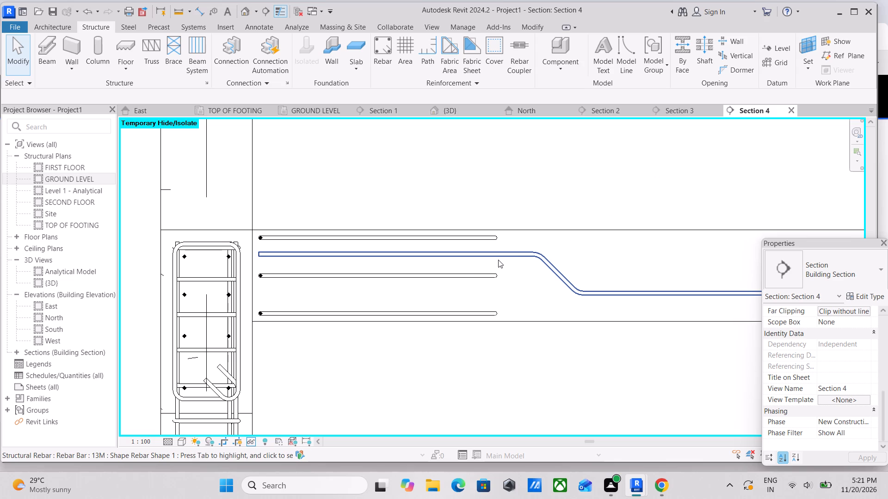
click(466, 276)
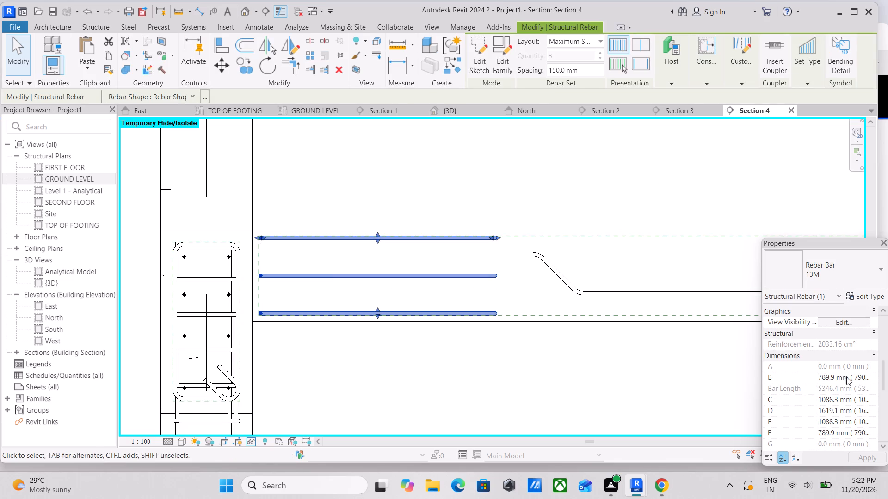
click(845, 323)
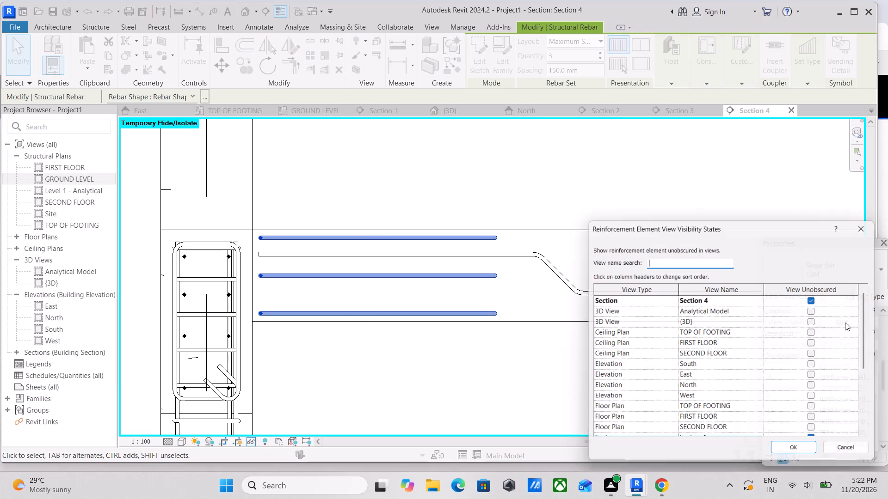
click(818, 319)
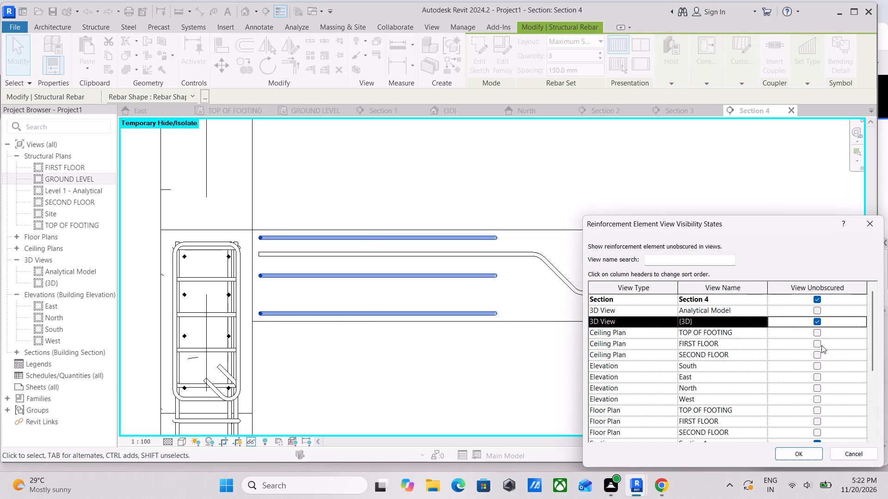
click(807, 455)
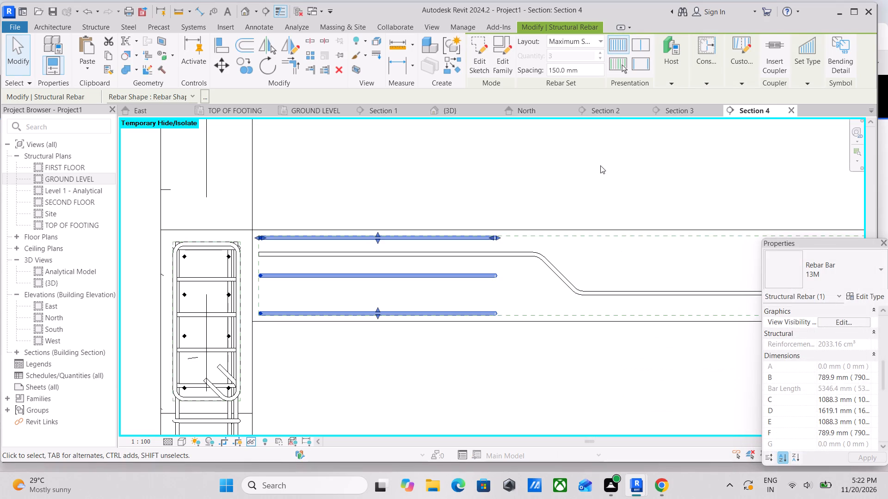
Examine the layout of the new rebar set against the existing slab bars in the GROUND LEVEL plan.
click(318, 107)
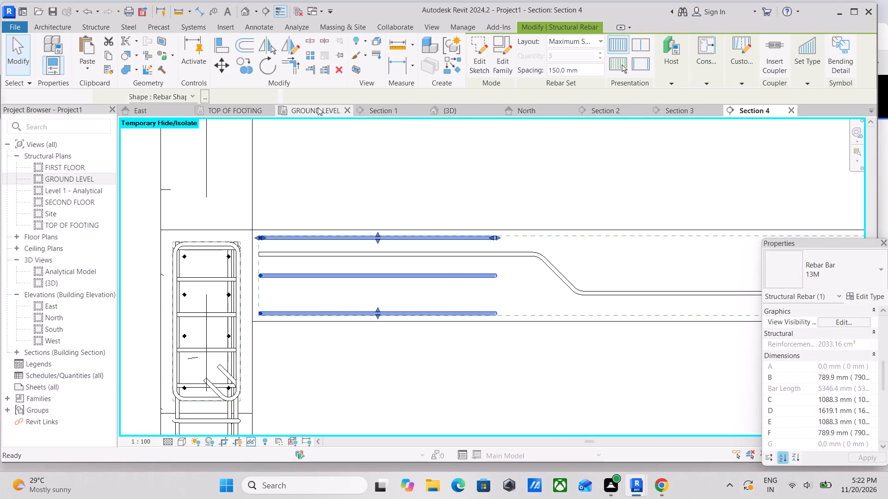
scroll(492, 262, down, 1)
middle_drag(497, 282, 507, 230)
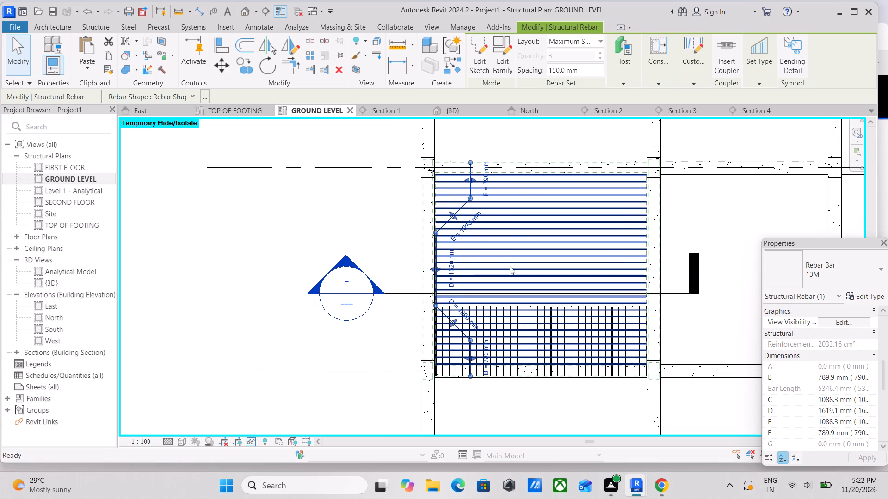
scroll(511, 296, down, 2)
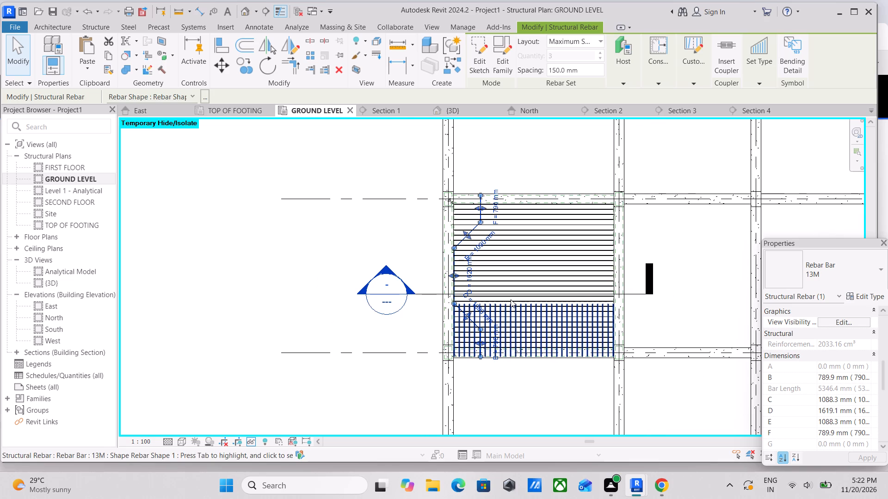
scroll(507, 306, up, 2)
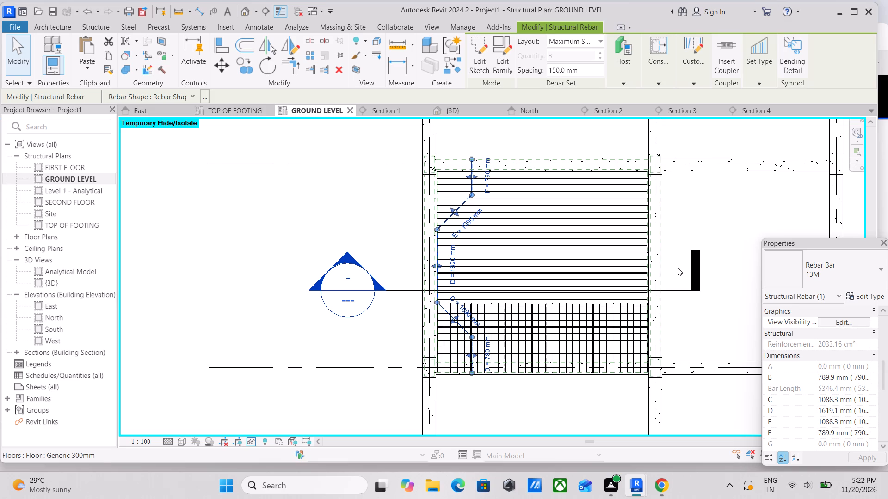
key(Escape)
scroll(594, 293, up, 1)
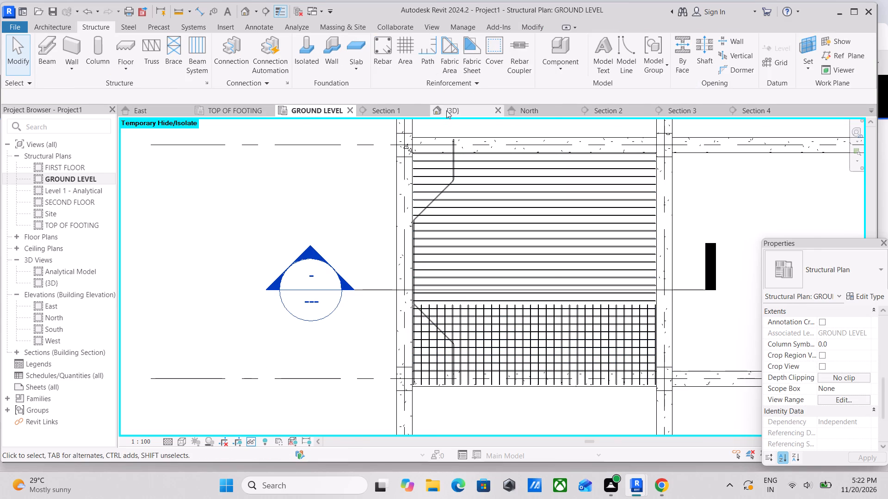
Inspect the new rebar set's bends and position along the slab edge in the 3D view.
click(446, 110)
scroll(479, 306, down, 2)
shift+middle_drag(483, 290, 507, 389)
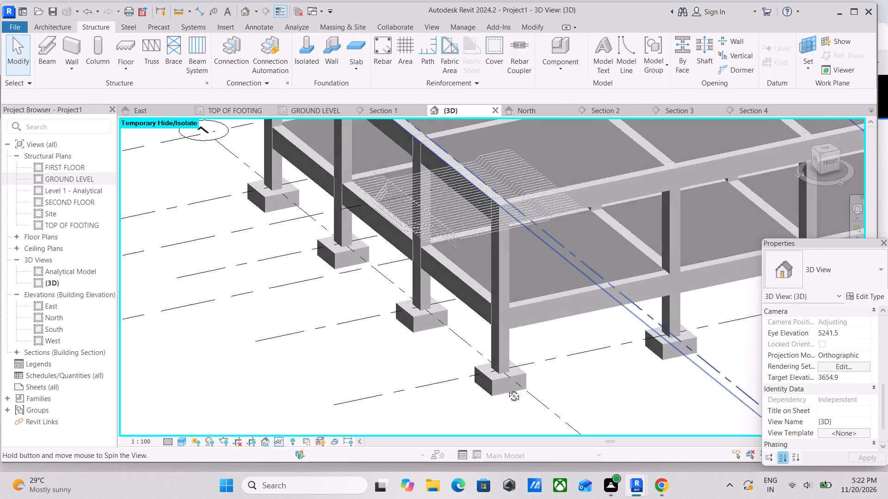
shift+middle_drag(507, 389, 509, 393)
shift+middle_drag(499, 302, 546, 325)
scroll(437, 289, up, 5)
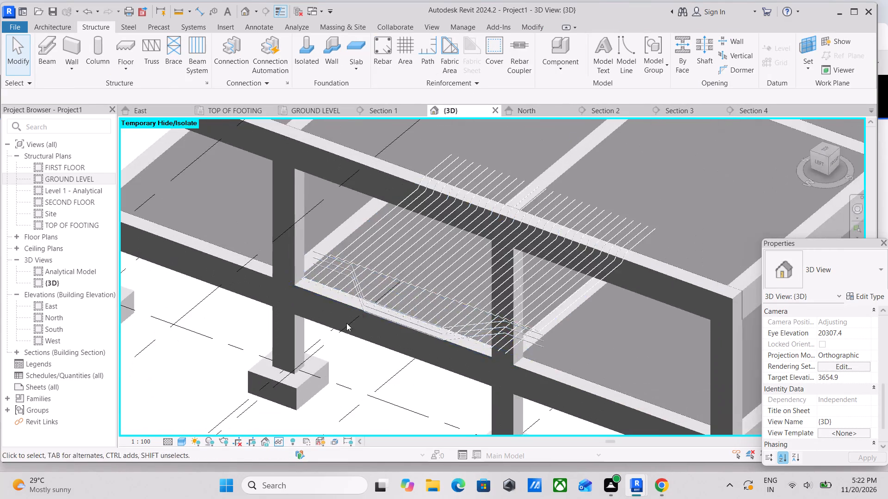
scroll(346, 323, up, 3)
scroll(373, 201, up, 2)
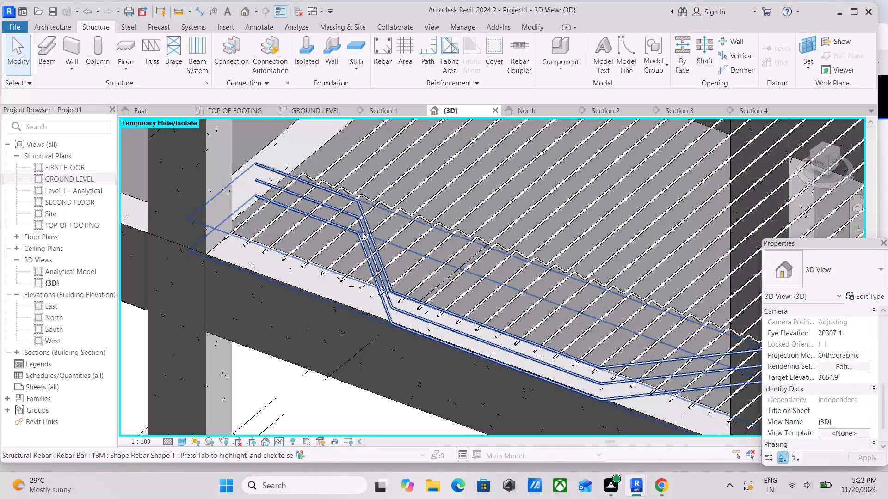
click(363, 231)
scroll(365, 263, down, 3)
middle_click(365, 263)
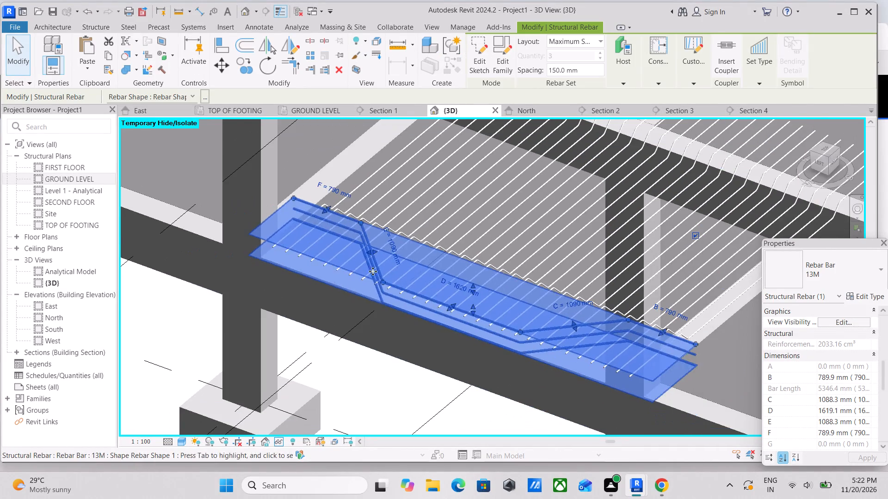
key(Escape)
middle_drag(457, 355, 404, 319)
scroll(662, 328, up, 1)
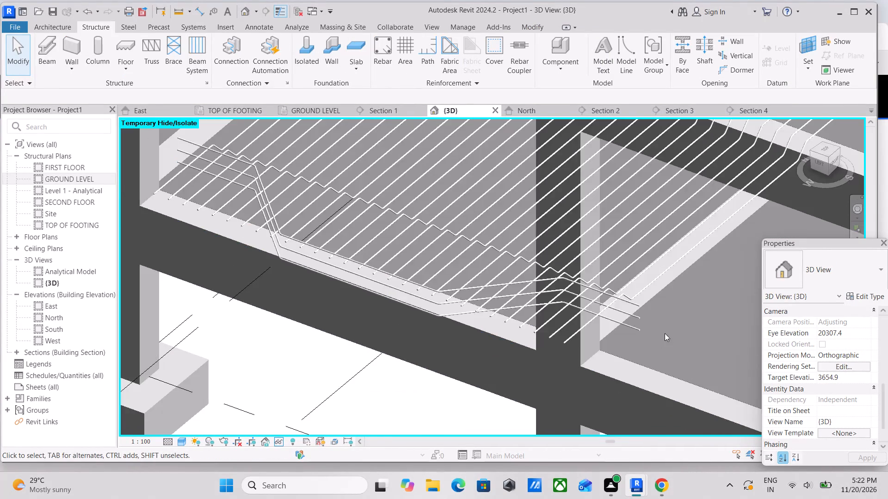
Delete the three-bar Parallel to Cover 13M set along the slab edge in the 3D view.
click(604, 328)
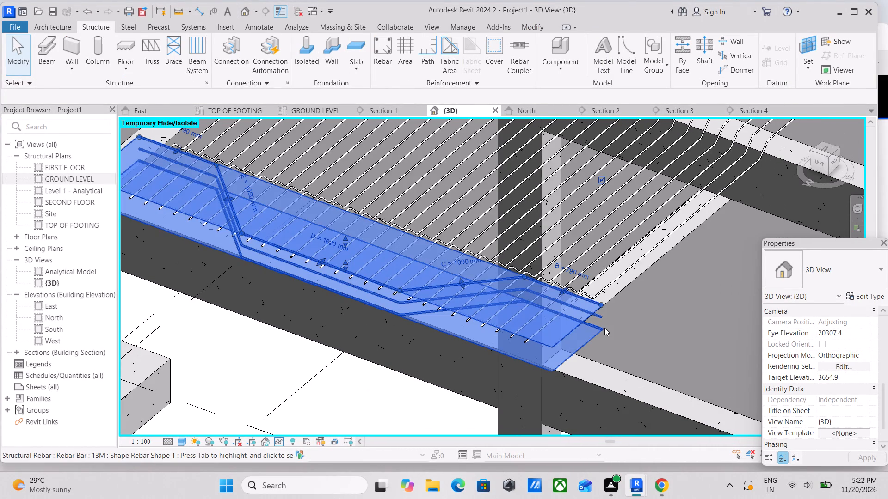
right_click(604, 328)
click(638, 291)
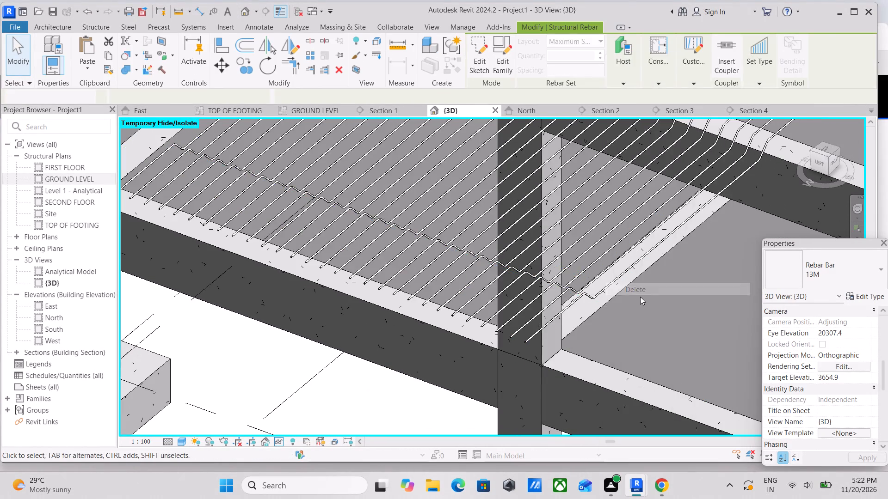
Review the remaining slab reinforcement in the 3D view and in Section 4.
scroll(640, 313, down, 3)
middle_drag(638, 315, 631, 352)
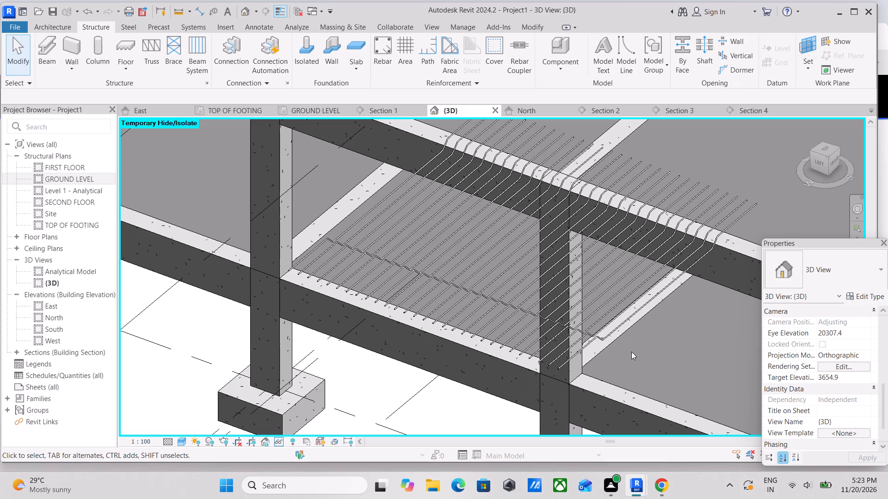
scroll(632, 310, down, 3)
middle_drag(630, 313, 613, 329)
scroll(613, 329, up, 1)
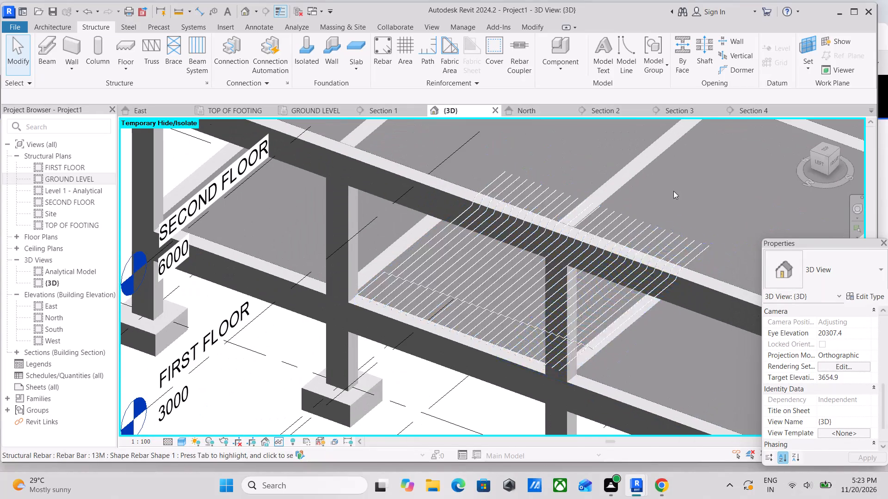
click(760, 104)
click(759, 109)
middle_drag(591, 279, 553, 280)
scroll(558, 280, down, 3)
middle_click(561, 276)
scroll(564, 280, down, 1)
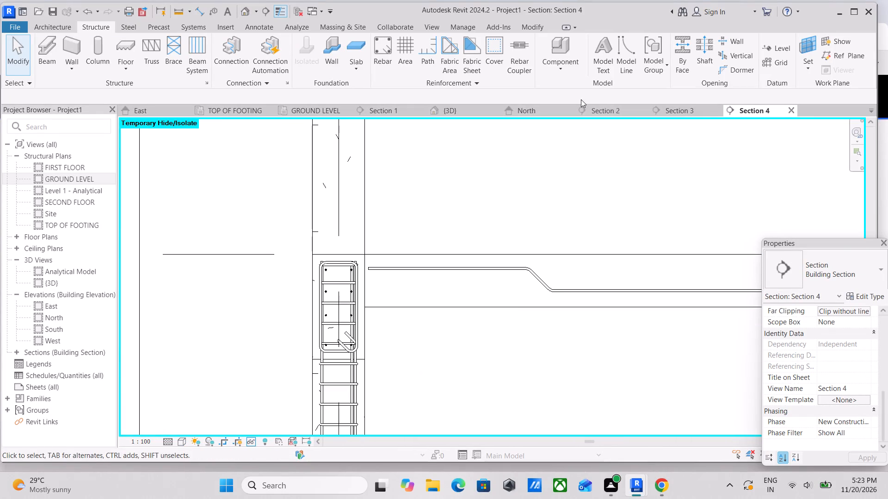
scroll(589, 227, down, 1)
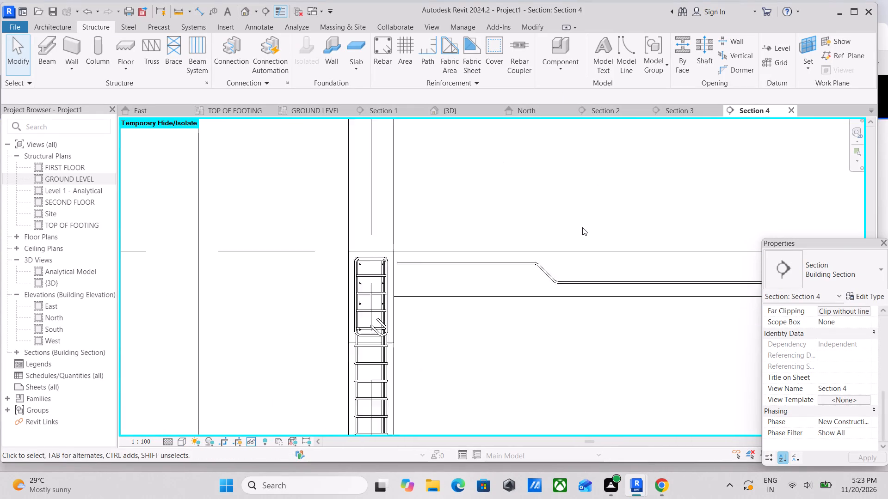
scroll(582, 227, down, 5)
middle_drag(574, 229, 544, 249)
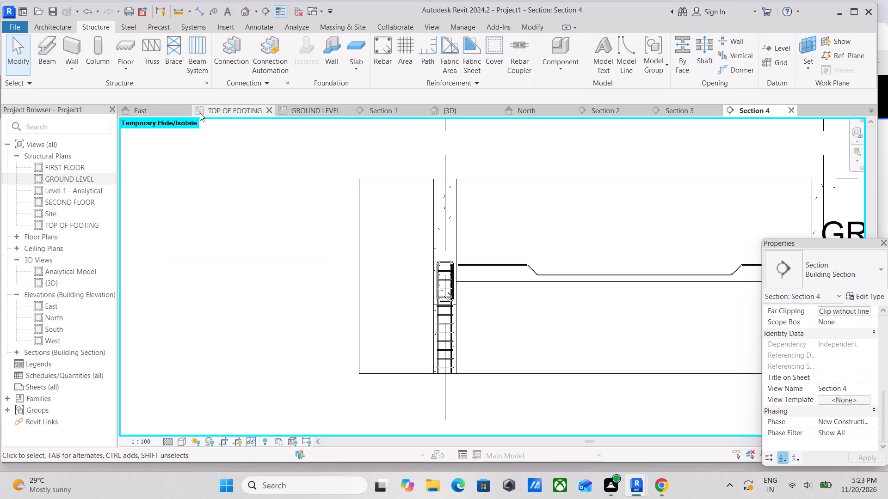
Review the East elevation and examine the two crossing 13M slab bar sets in the GROUND LEVEL plan.
click(134, 113)
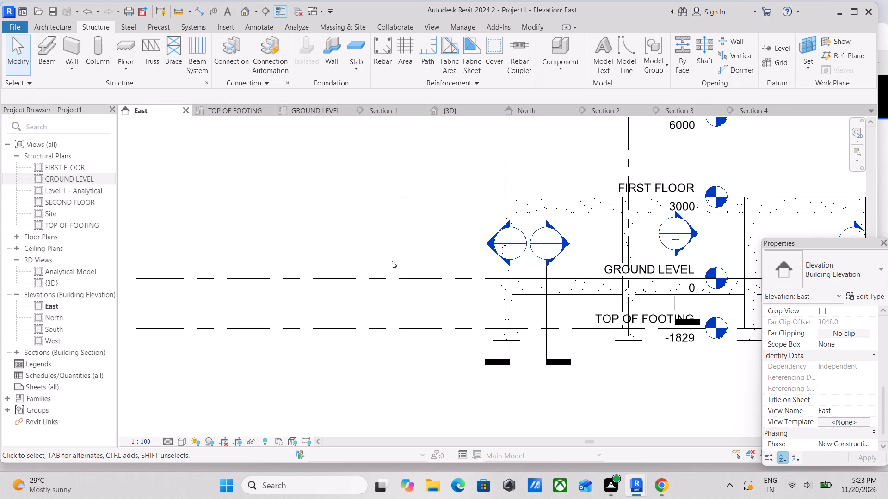
scroll(399, 261, down, 1)
middle_drag(571, 302, 557, 316)
scroll(557, 316, down, 1)
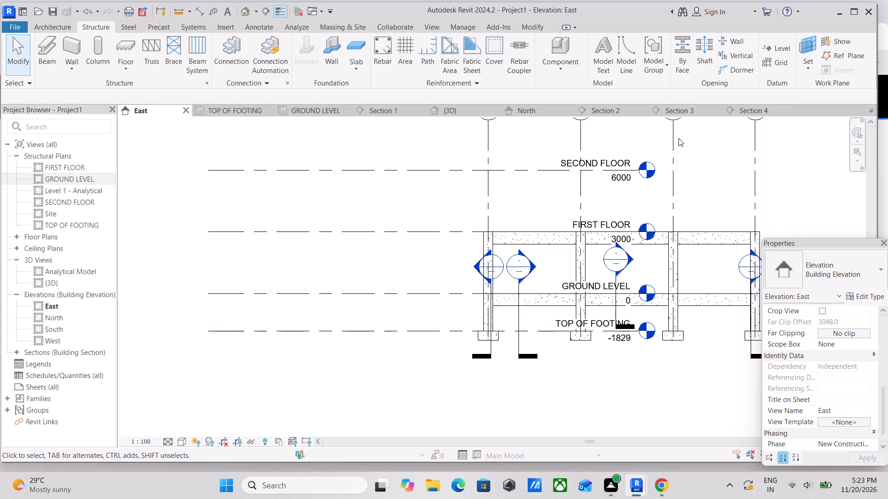
click(327, 111)
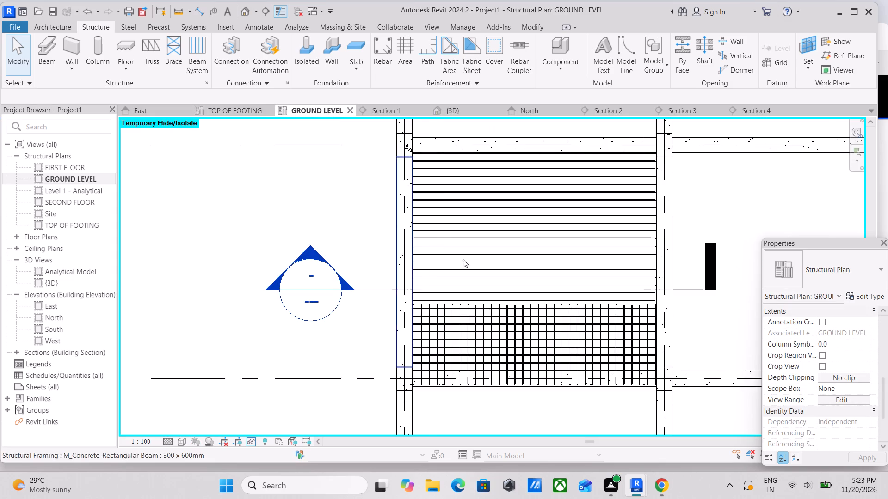
scroll(481, 266, down, 2)
middle_drag(620, 260, 623, 268)
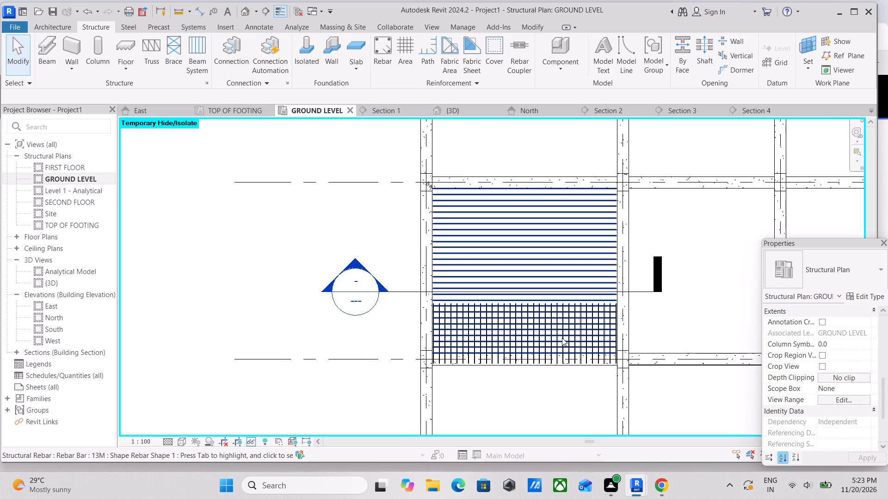
click(556, 338)
scroll(553, 338, up, 1)
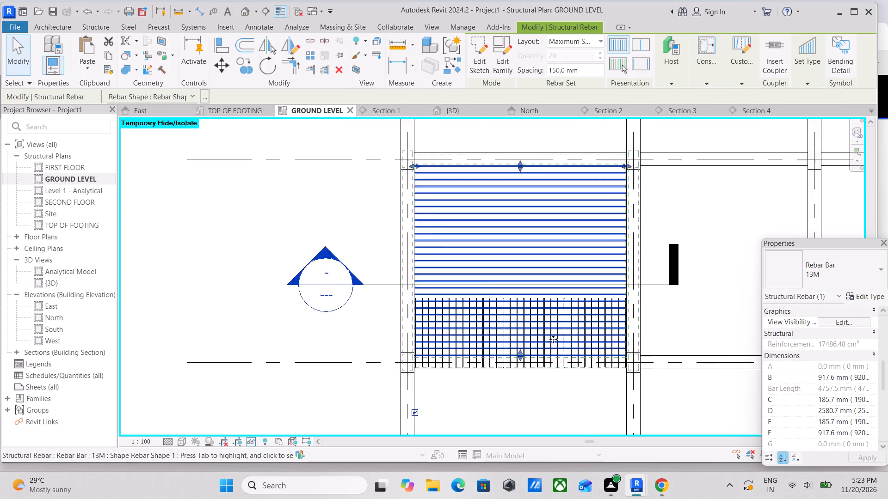
scroll(553, 339, up, 1)
click(511, 321)
scroll(481, 333, up, 3)
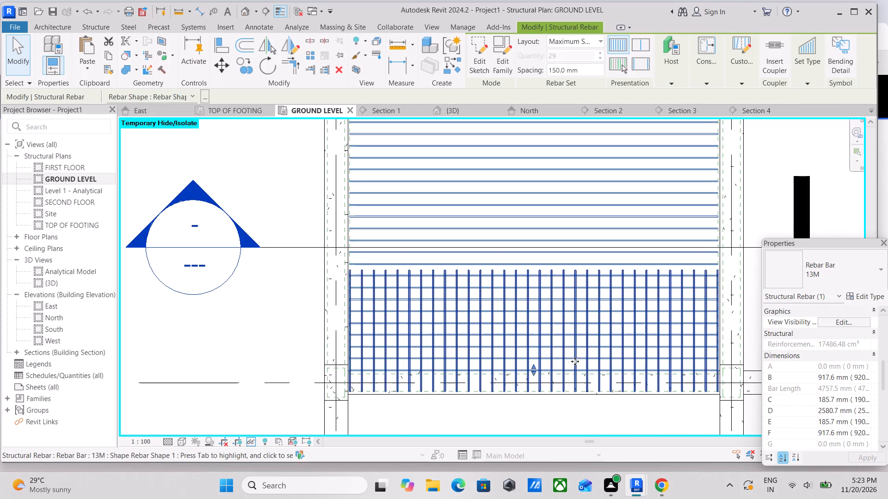
scroll(635, 351, down, 1)
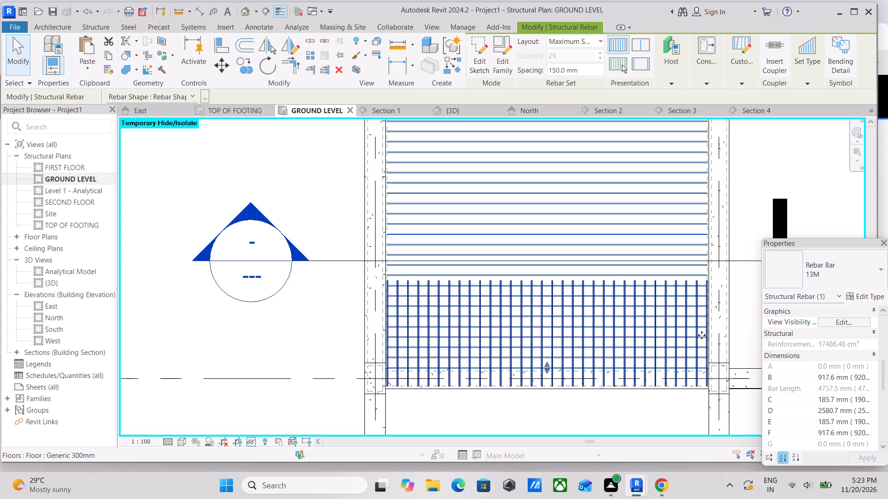
scroll(697, 340, down, 4)
middle_click(685, 340)
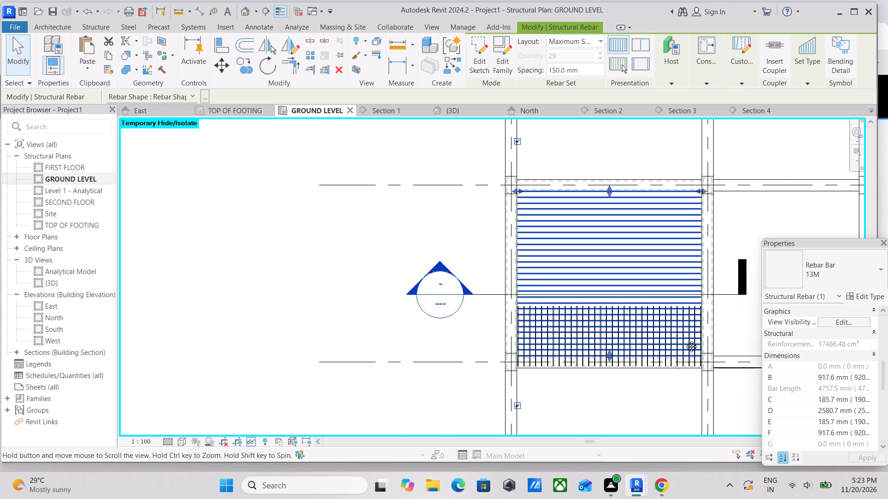
middle_drag(684, 340, 686, 347)
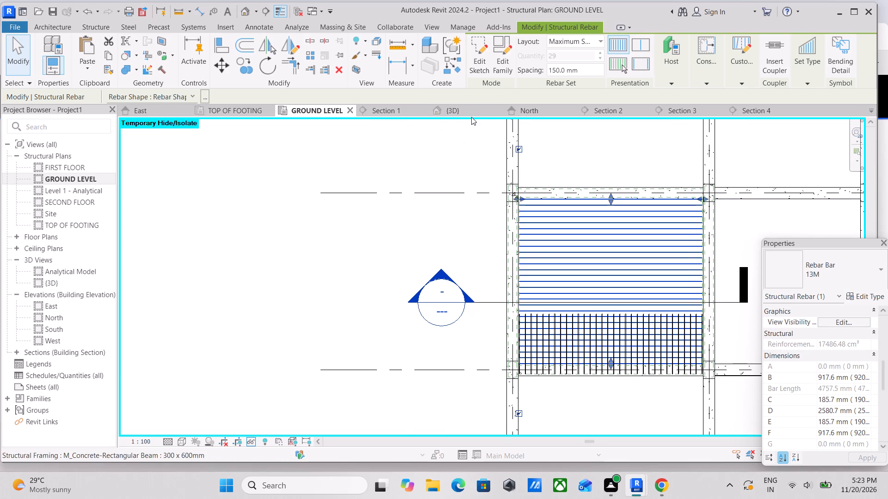
Inspect the cranked 13M slab bars in the 3D view and their bends in Section 4.
click(457, 112)
scroll(548, 311, up, 2)
scroll(573, 339, down, 1)
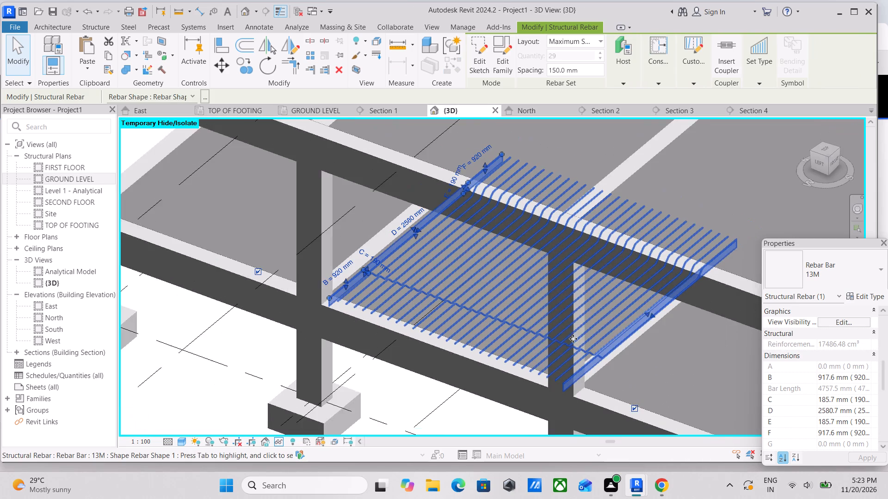
middle_drag(573, 339, 535, 317)
key(Escape)
scroll(539, 344, down, 2)
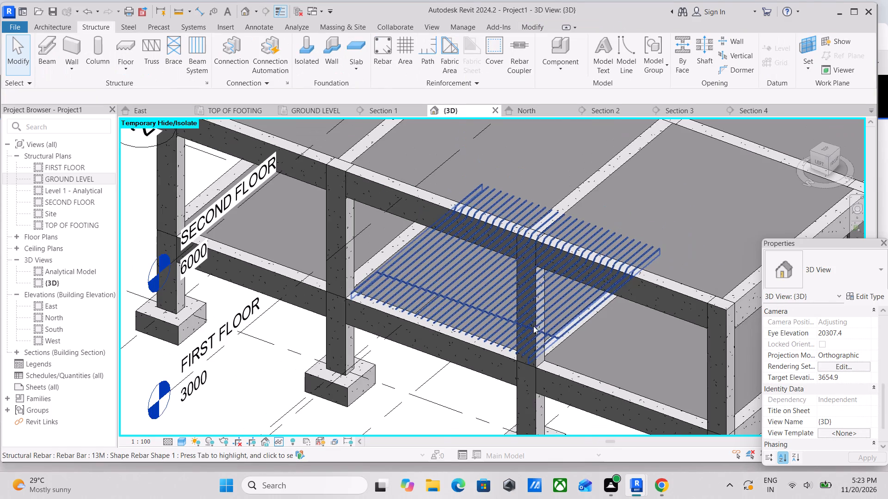
middle_drag(533, 326, 561, 339)
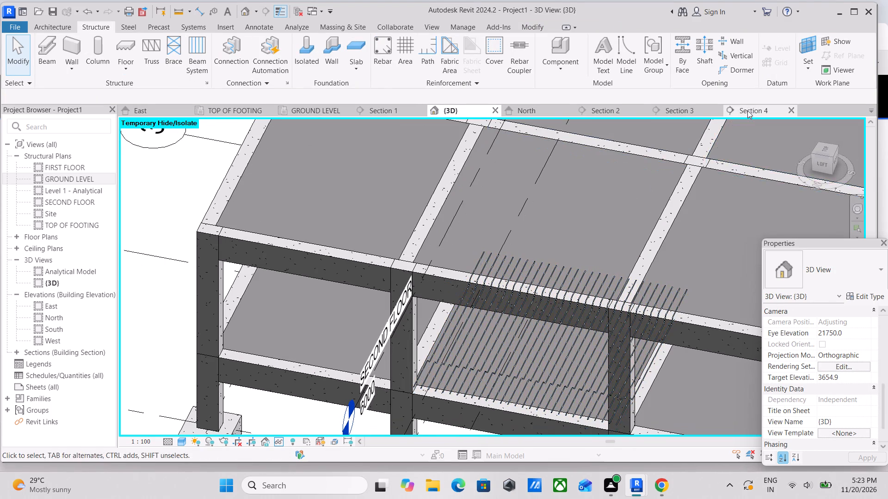
click(748, 110)
middle_drag(652, 277, 563, 276)
click(600, 274)
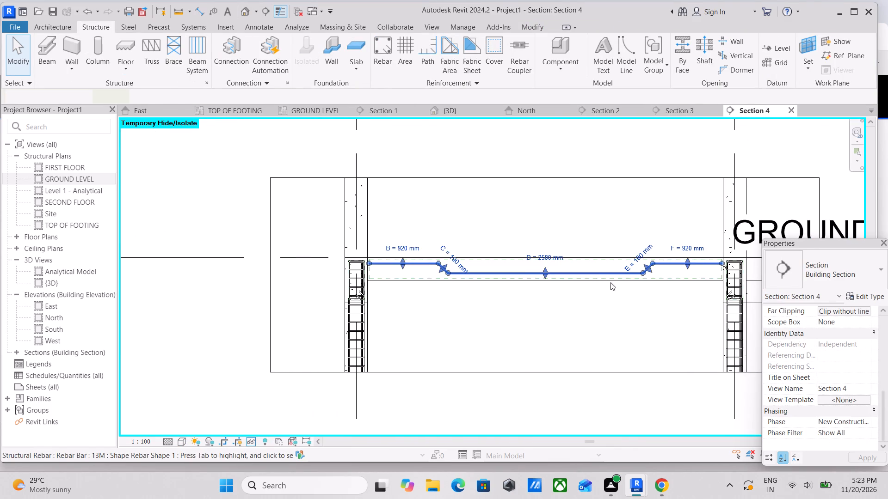
key(Escape)
middle_drag(610, 286, 618, 294)
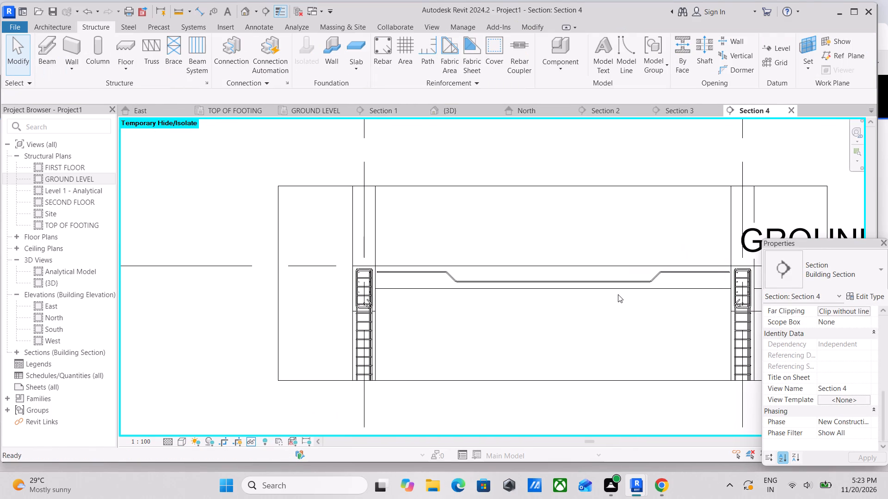
Examine the beam's stirrup and longitudinal bars in Section 3, and review the slab bar profile in Section 4.
click(672, 108)
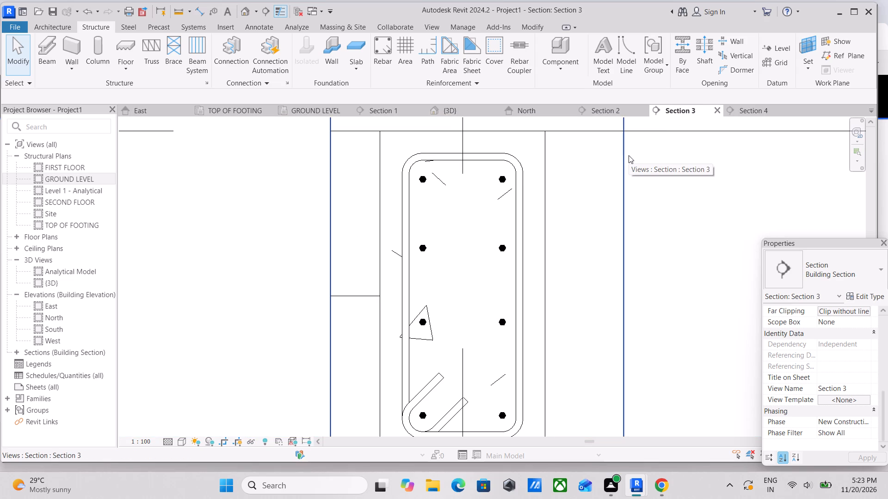
scroll(591, 303, up, 2)
scroll(572, 296, down, 4)
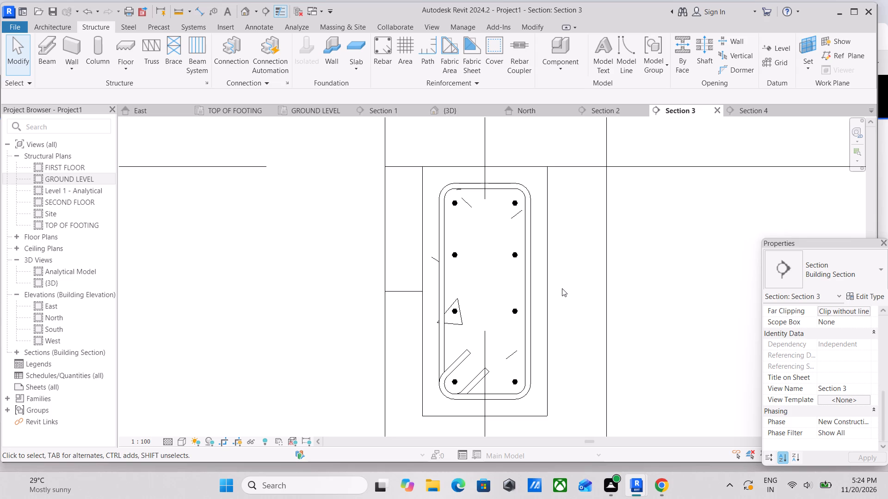
scroll(562, 288, up, 1)
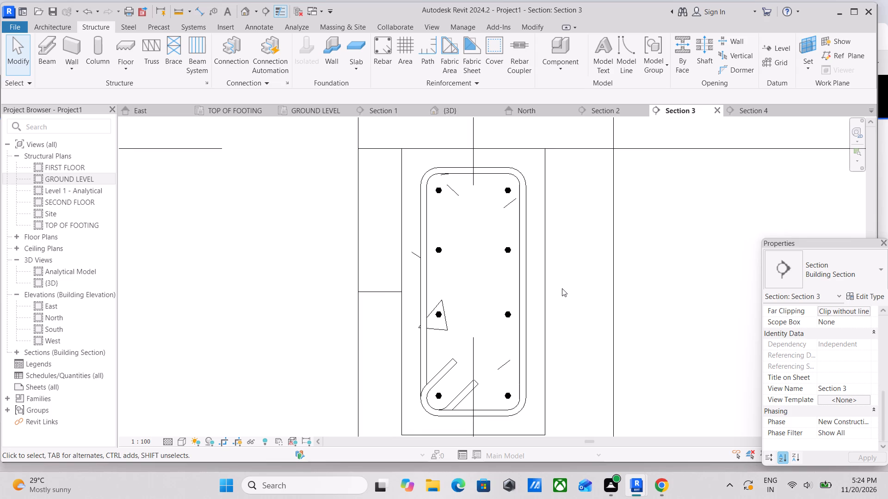
scroll(562, 288, up, 3)
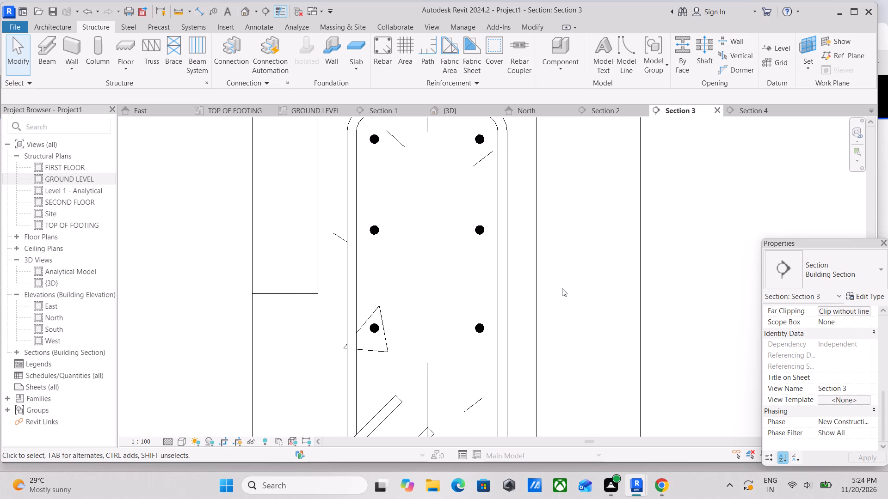
scroll(562, 288, up, 1)
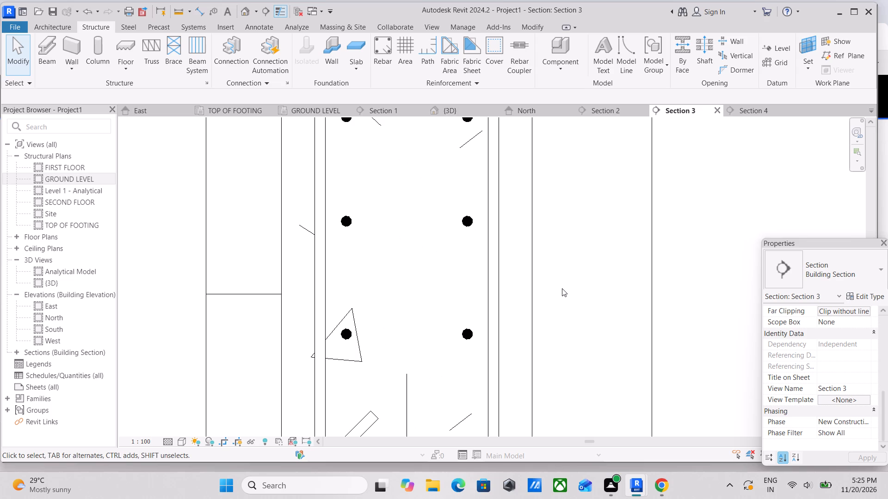
scroll(559, 295, up, 2)
scroll(541, 285, down, 9)
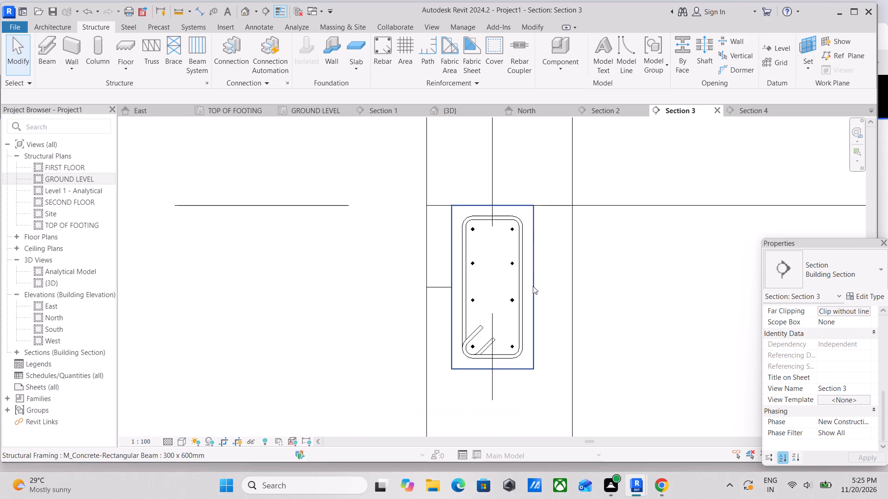
scroll(533, 286, down, 12)
middle_drag(605, 301, 446, 266)
middle_drag(624, 282, 524, 262)
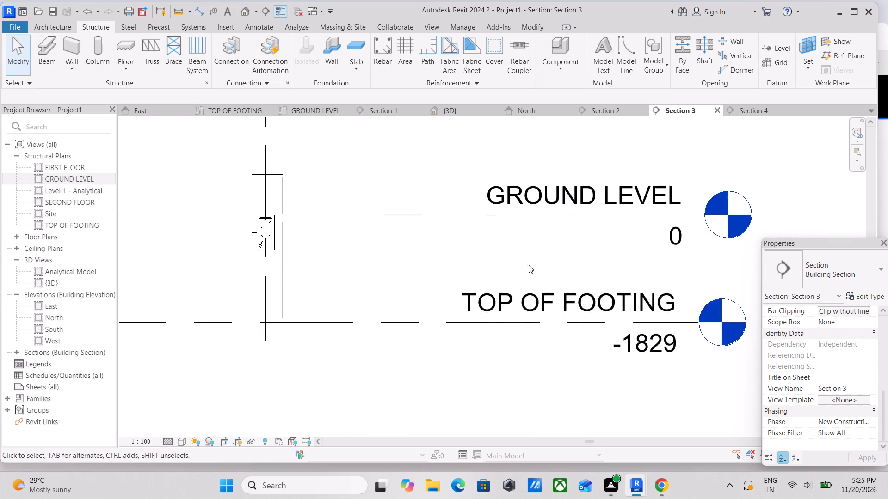
scroll(370, 263, down, 1)
middle_drag(272, 252, 545, 286)
scroll(558, 286, up, 1)
scroll(552, 271, down, 1)
click(751, 101)
click(747, 109)
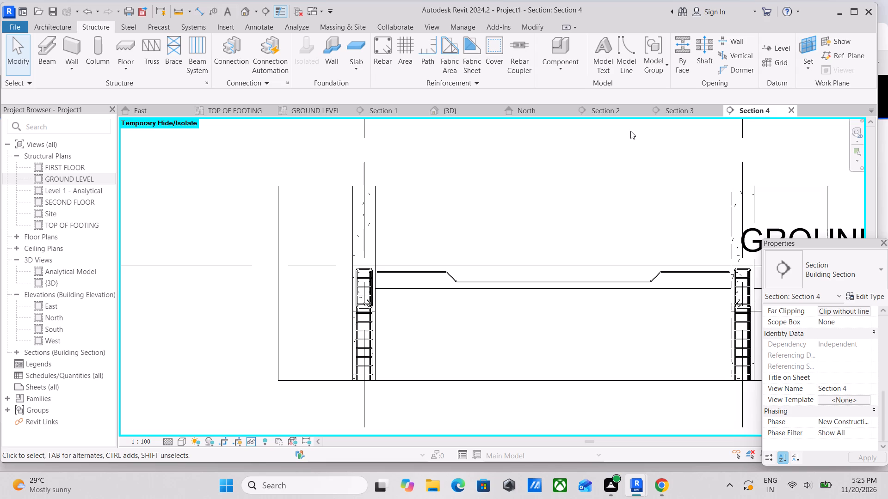
scroll(610, 231, up, 2)
scroll(568, 265, down, 2)
middle_drag(568, 265, 544, 251)
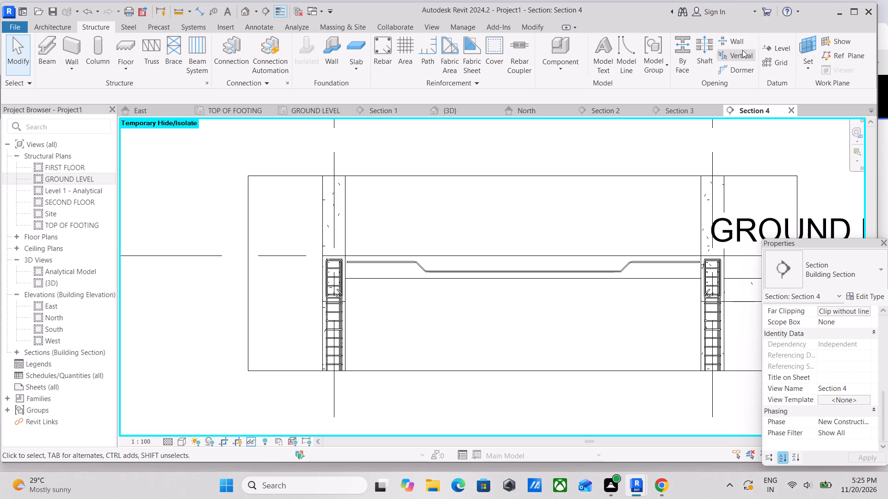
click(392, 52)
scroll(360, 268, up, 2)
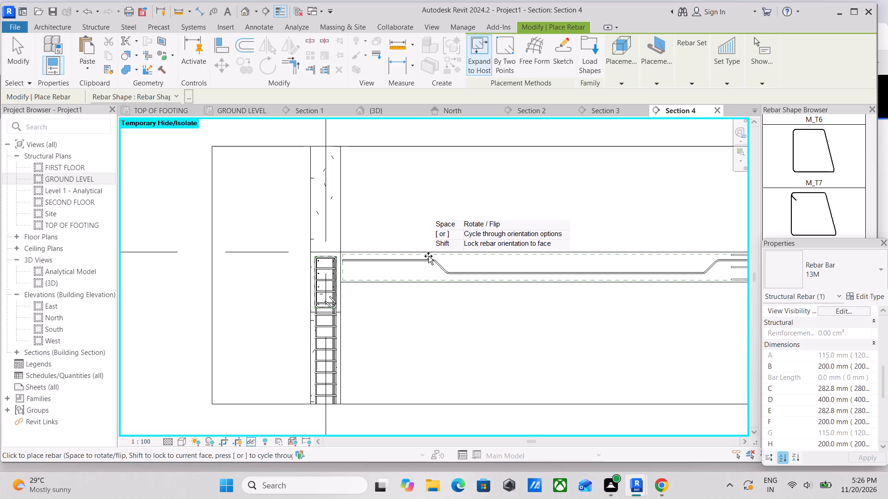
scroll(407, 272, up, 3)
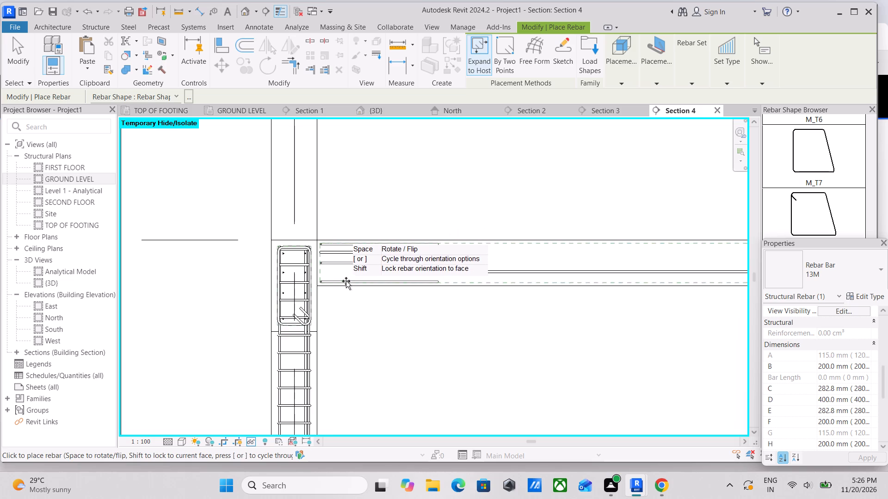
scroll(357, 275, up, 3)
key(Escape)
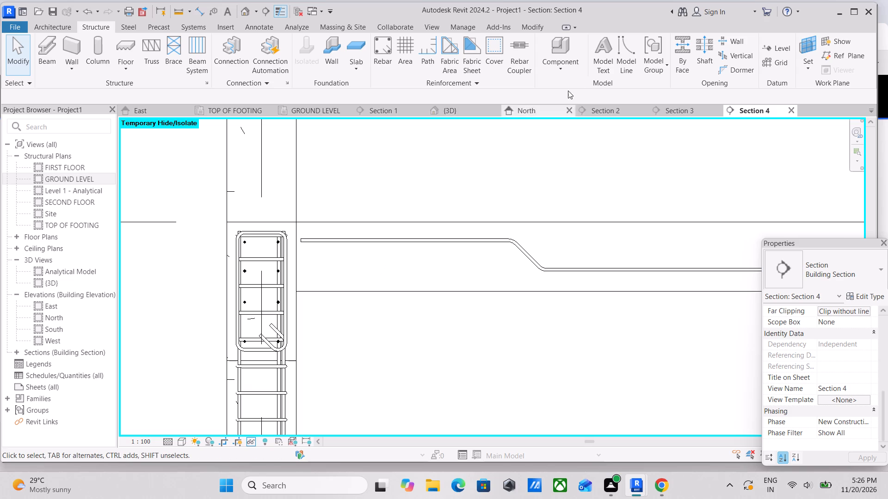
Place a straight 13M rebar set, shape M_00, at 150 mm maximum spacing across the cranked bars in the slab in Section 4.
click(380, 55)
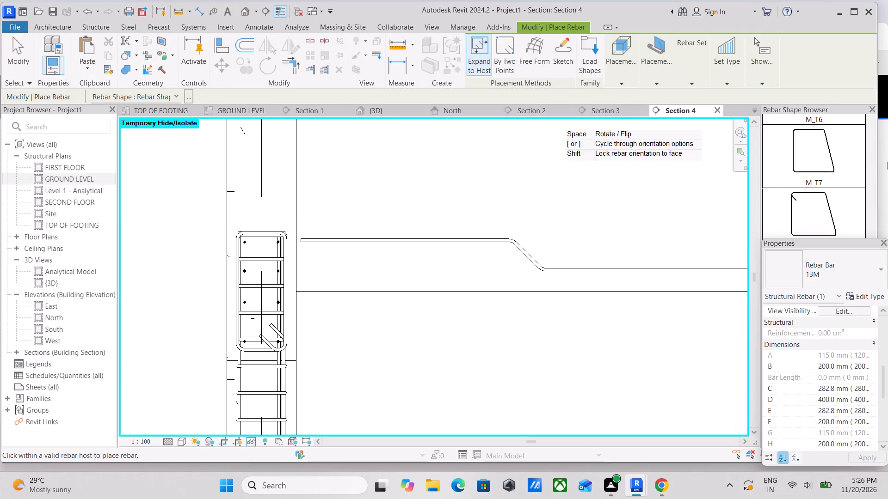
scroll(885, 203, down, 1)
scroll(835, 166, down, 3)
scroll(817, 198, up, 5)
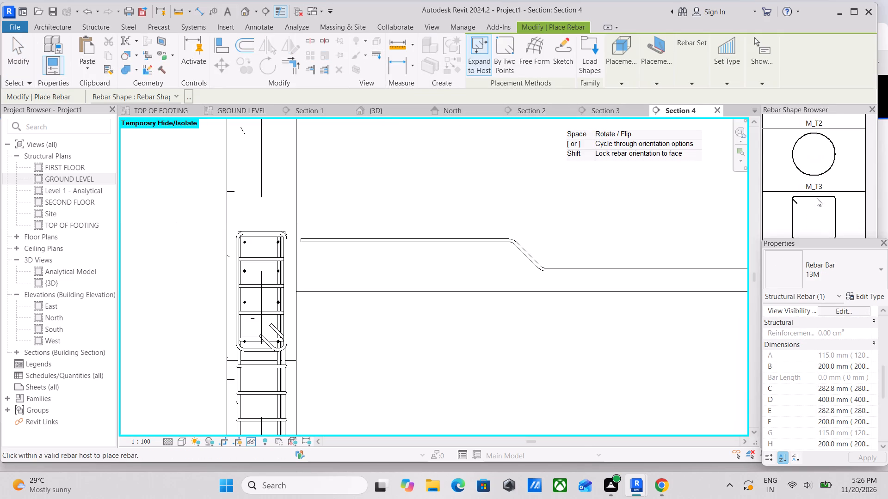
scroll(817, 198, up, 11)
scroll(801, 122, up, 5)
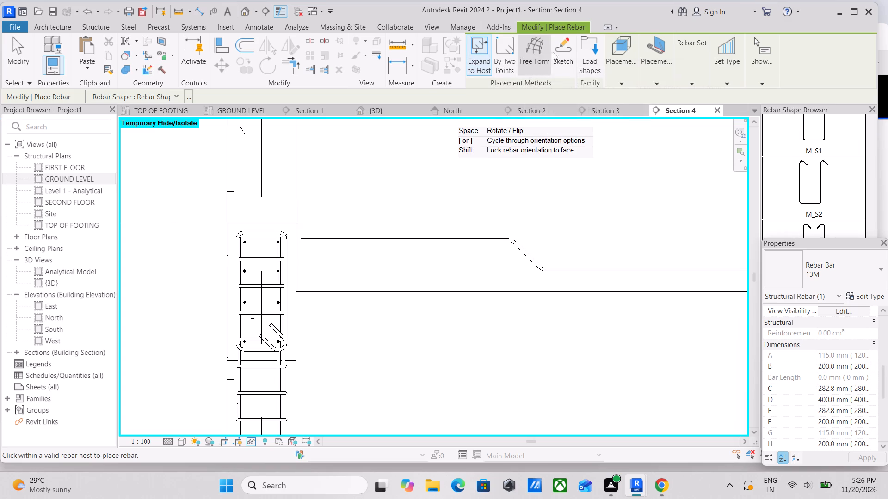
click(585, 53)
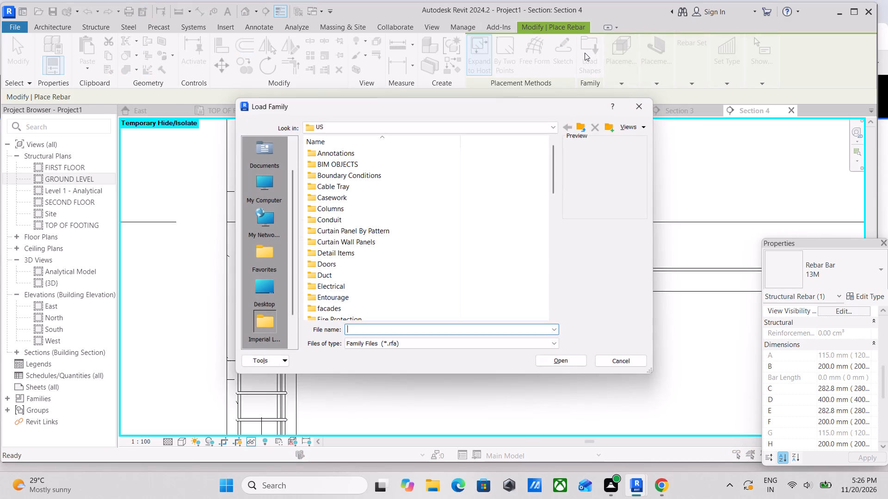
click(643, 112)
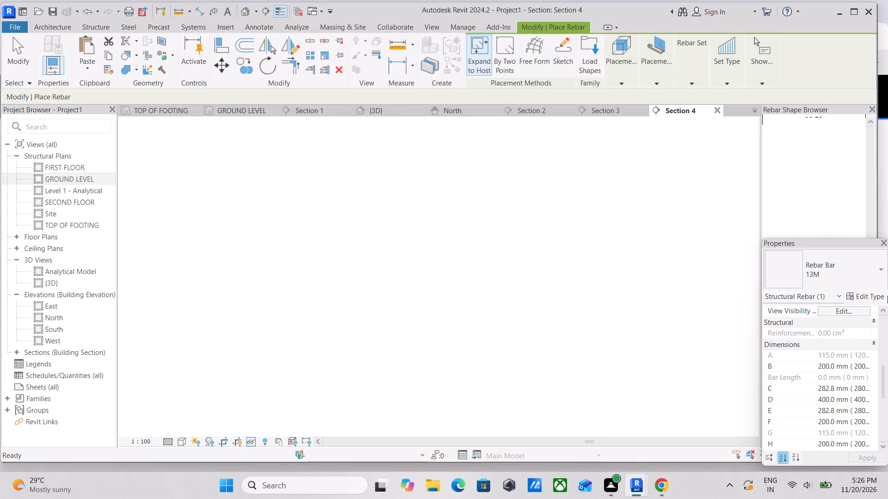
scroll(875, 303, up, 2)
scroll(808, 173, up, 13)
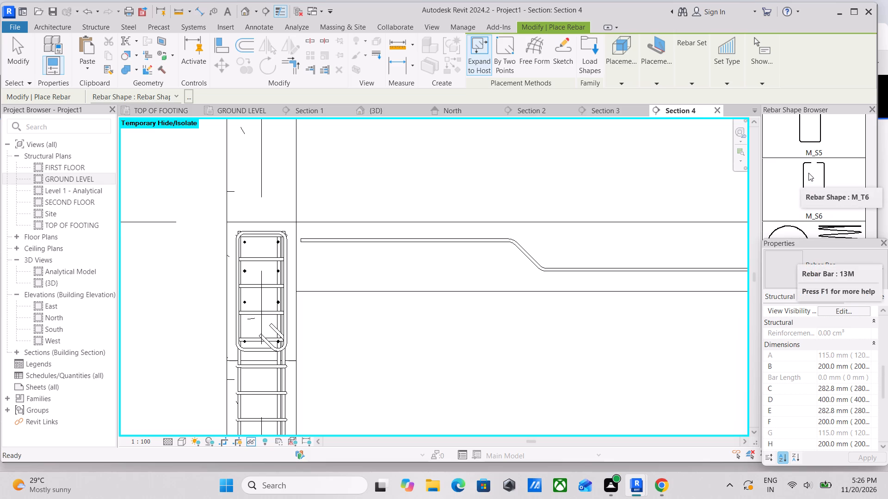
scroll(808, 173, up, 6)
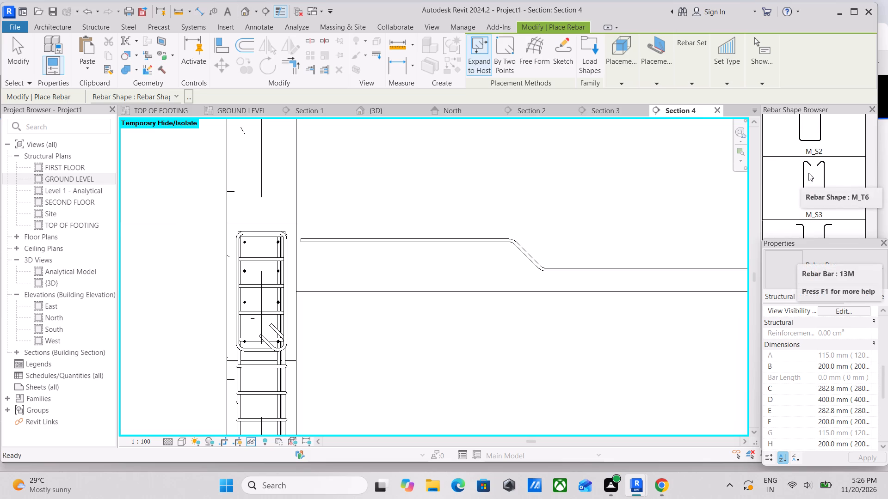
scroll(808, 173, up, 19)
scroll(808, 167, up, 10)
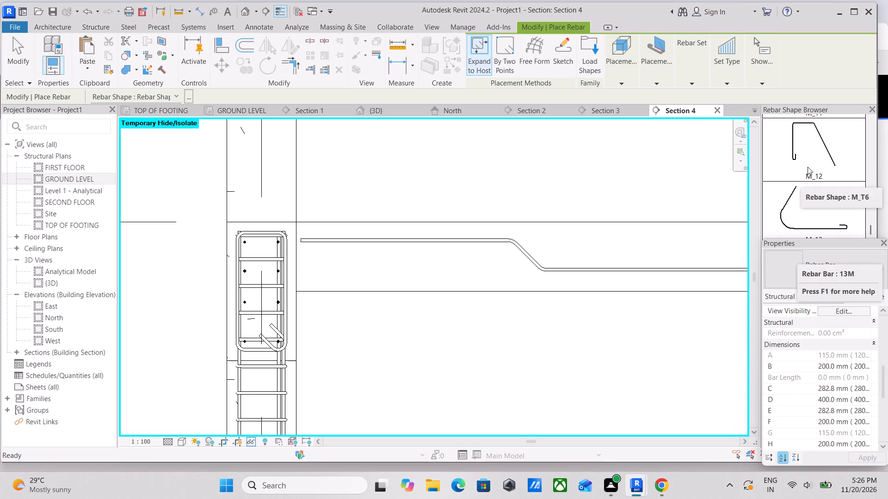
scroll(808, 167, up, 20)
scroll(808, 167, up, 1)
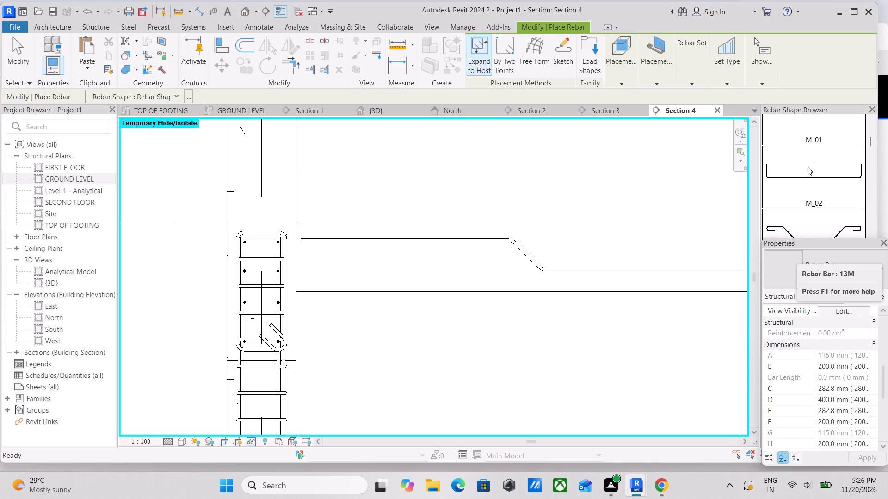
scroll(808, 167, up, 17)
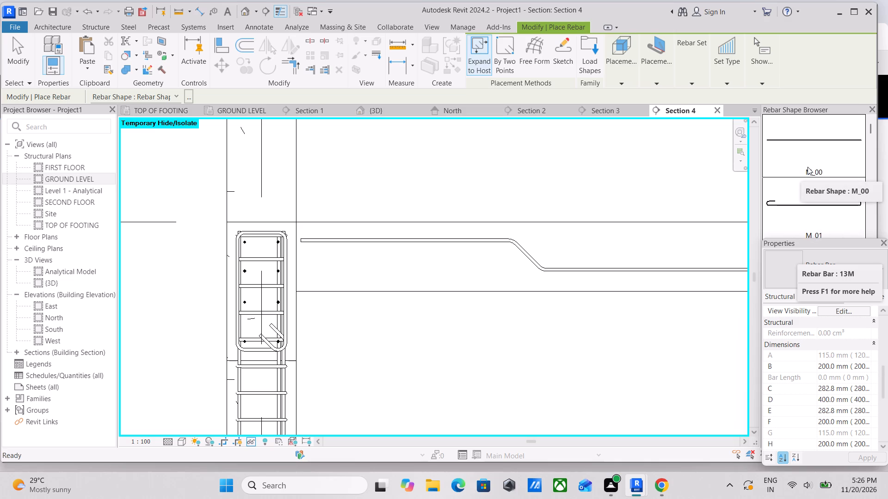
scroll(808, 167, up, 5)
click(812, 146)
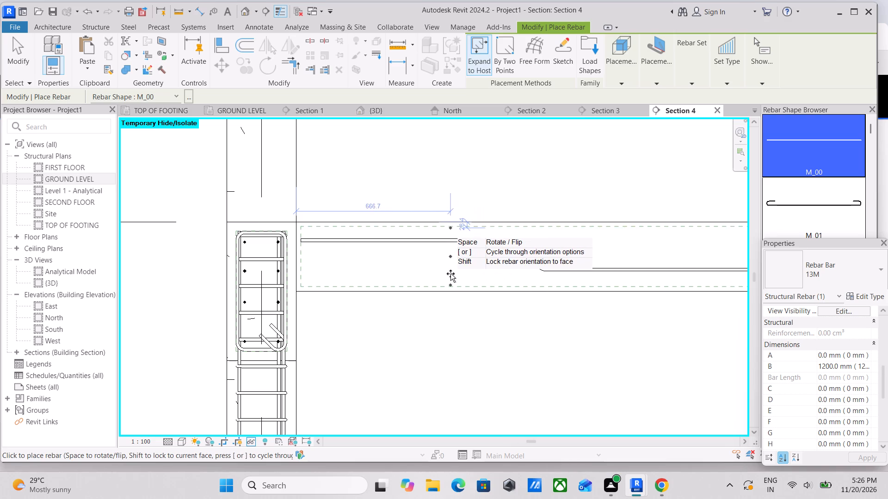
middle_drag(331, 260, 450, 283)
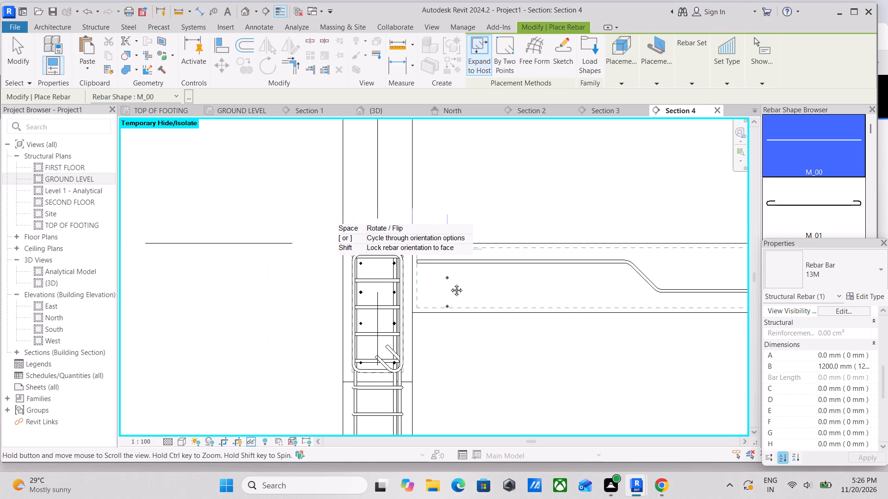
middle_drag(450, 283, 450, 292)
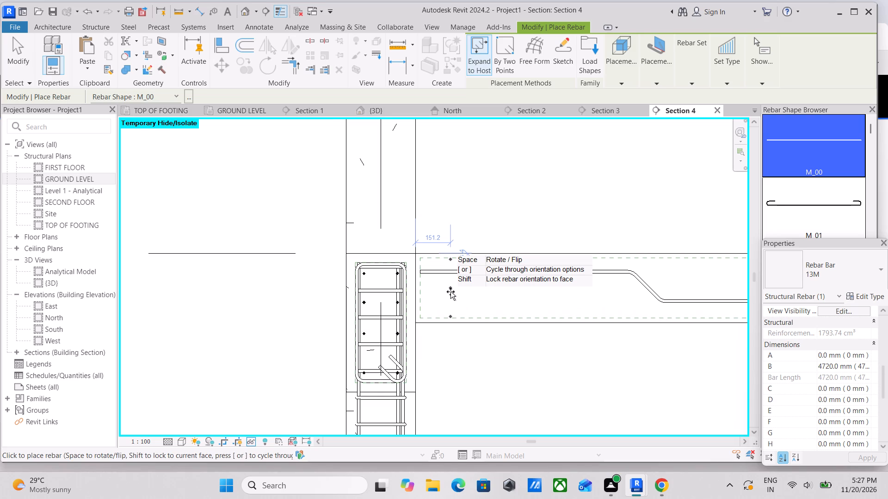
scroll(450, 292, up, 2)
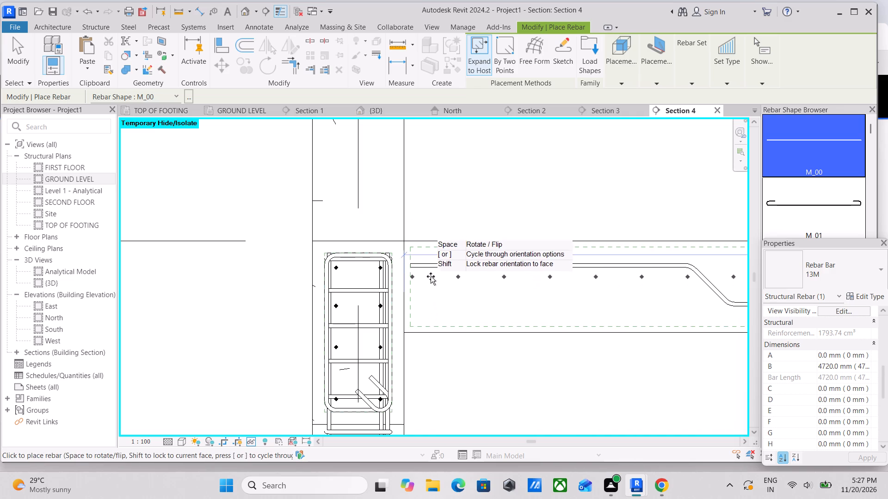
click(426, 300)
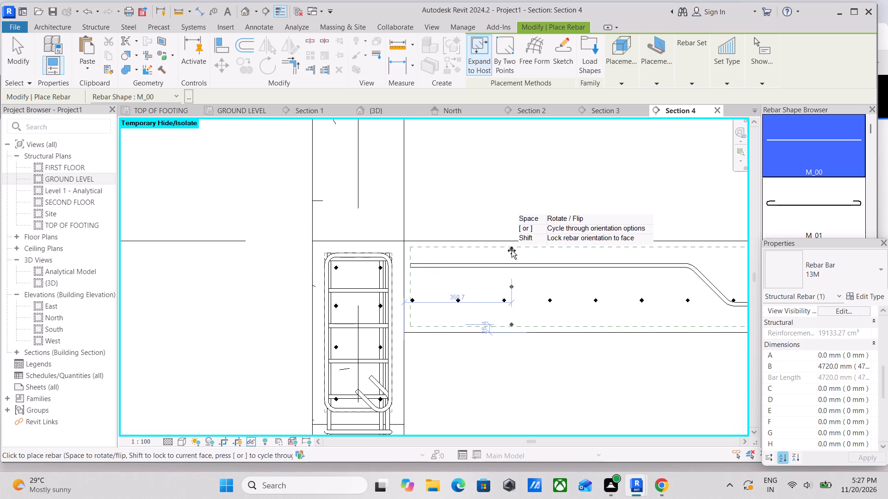
scroll(507, 255, up, 3)
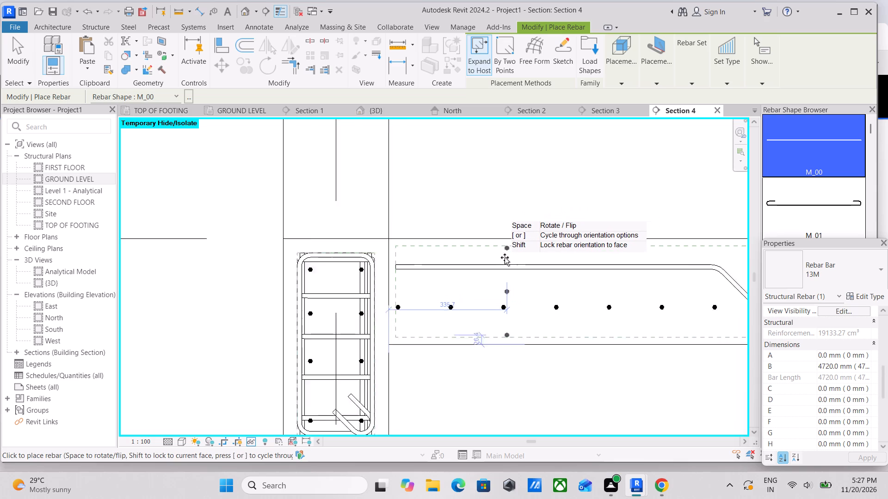
key(Escape)
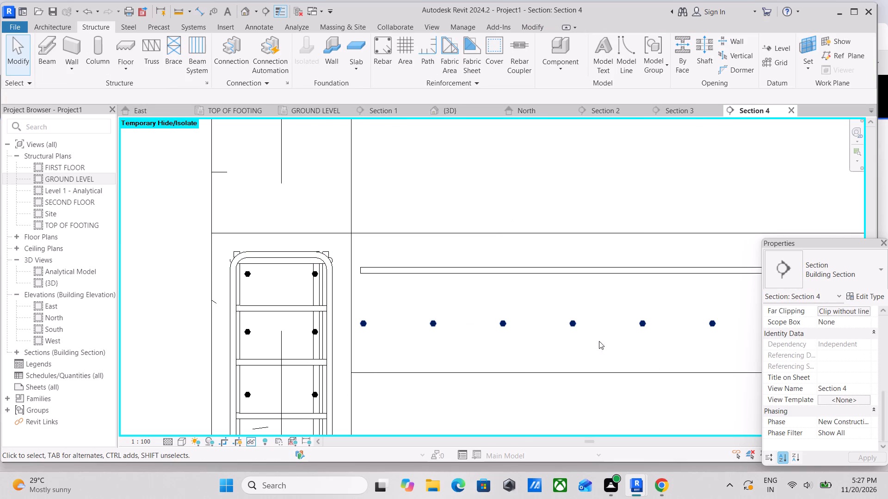
Show the new straight 13M bar set unobscured in the {3D} view.
click(572, 324)
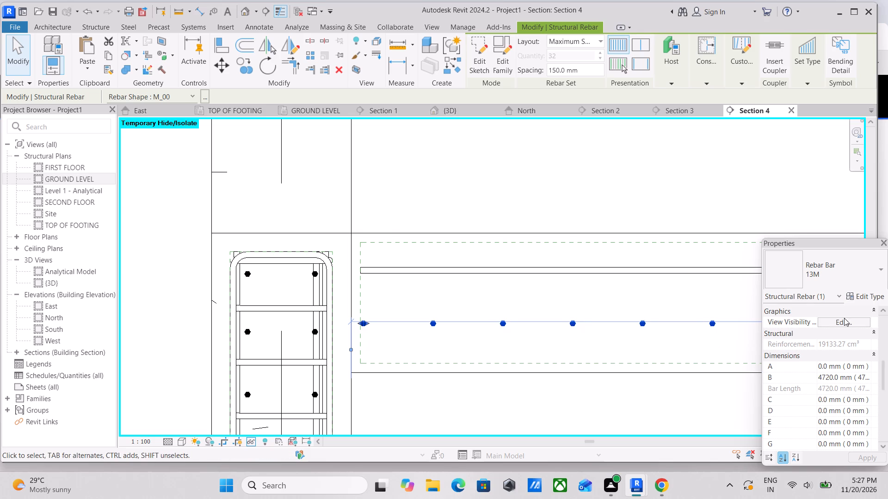
scroll(849, 324, up, 1)
click(853, 356)
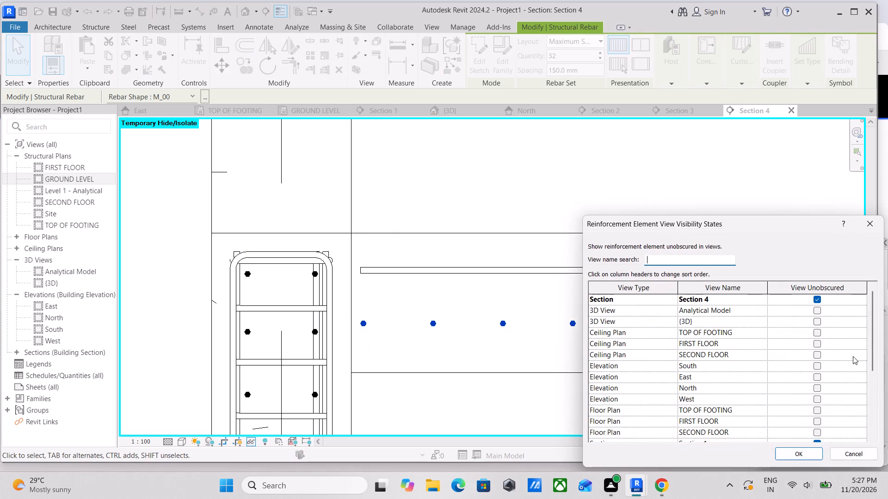
click(816, 320)
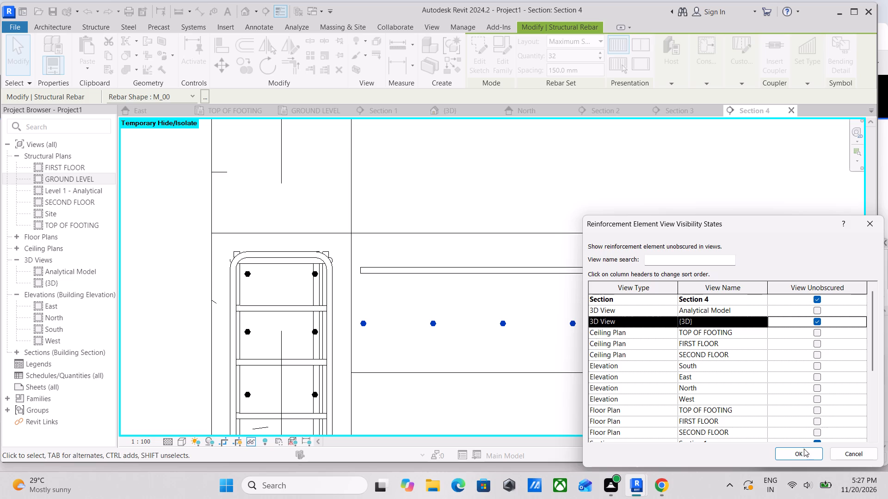
click(789, 461)
click(789, 456)
Pull the far end of the straight bar set inward to about 62 mm from the beam-side end of the slab.
scroll(565, 359, down, 2)
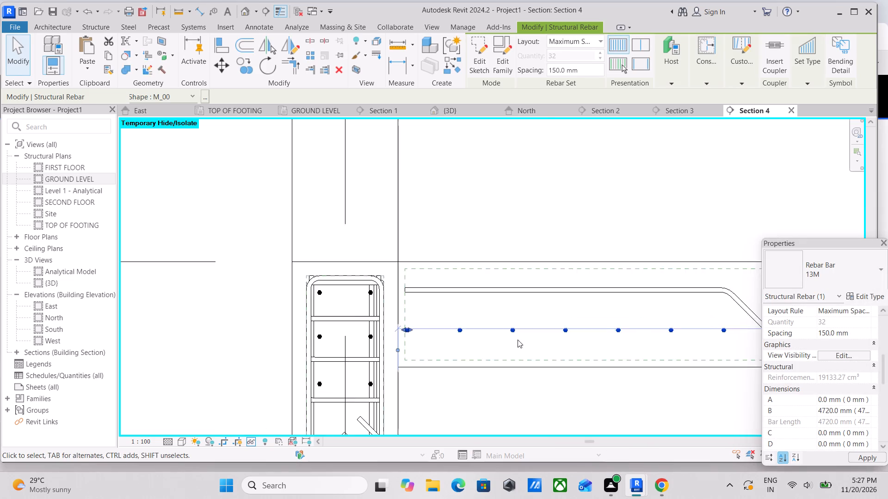
middle_drag(516, 340, 428, 331)
drag(325, 321, 329, 323)
middle_drag(398, 317, 240, 318)
middle_drag(335, 312, 160, 304)
middle_drag(239, 306, 23, 297)
middle_drag(36, 290, 0, 294)
scroll(118, 285, down, 2)
scroll(270, 316, down, 2)
middle_drag(269, 316, 213, 316)
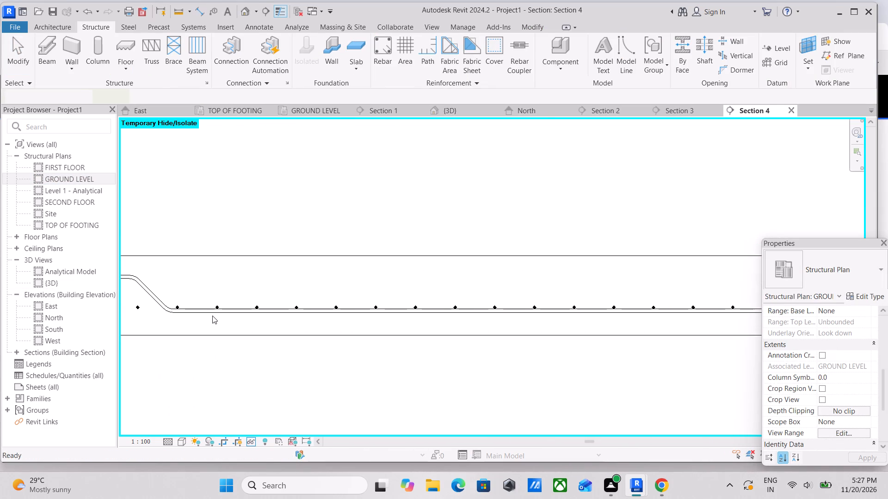
scroll(274, 313, down, 1)
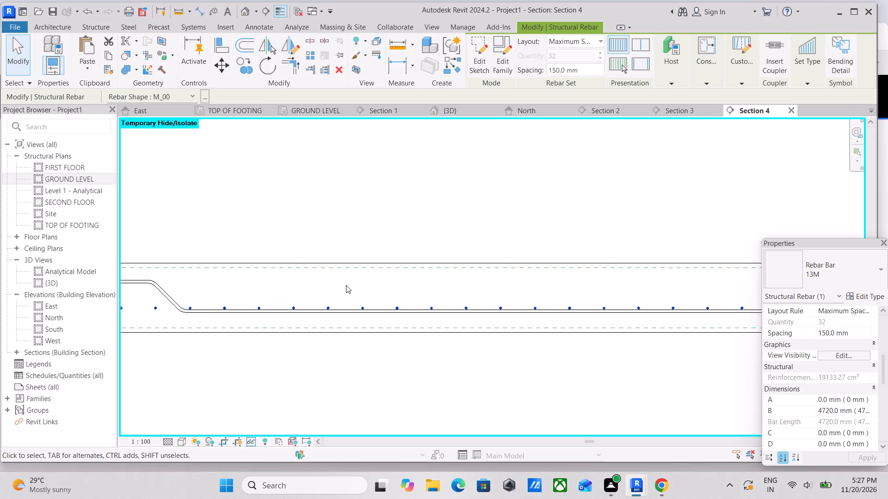
scroll(352, 283, down, 2)
middle_drag(352, 282, 302, 275)
middle_drag(430, 297, 357, 298)
middle_drag(617, 322, 524, 314)
scroll(662, 292, up, 1)
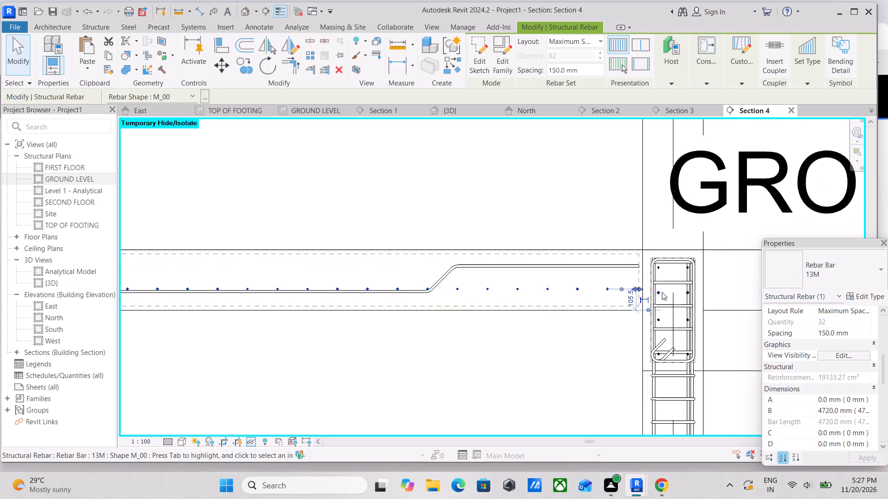
scroll(662, 292, up, 13)
drag(616, 290, 593, 291)
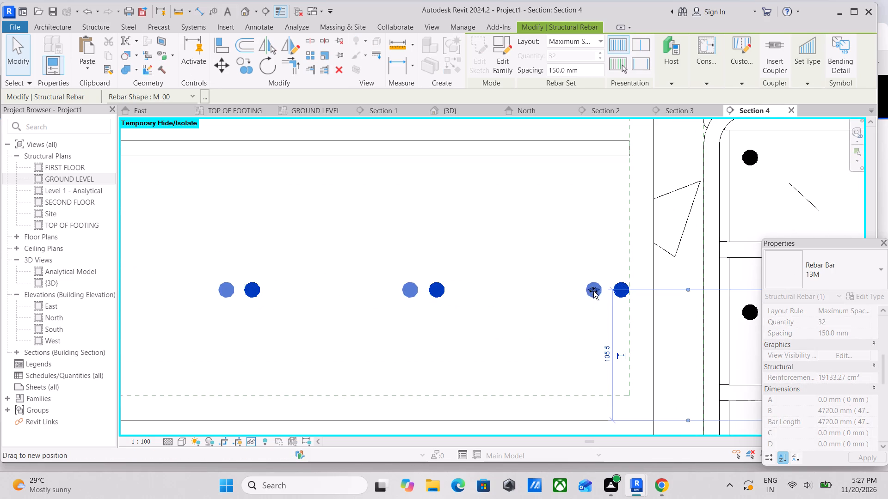
drag(593, 291, 577, 291)
Nudge the straight 13M bar set down so it sits directly beneath the low portion of the cranked slab bars.
scroll(545, 294, down, 4)
scroll(435, 299, down, 2)
middle_drag(435, 299, 469, 311)
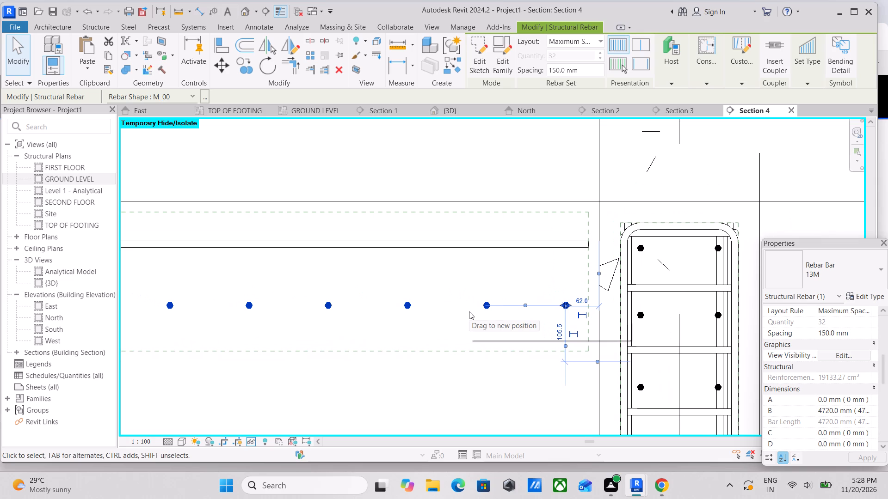
scroll(464, 312, down, 1)
middle_drag(463, 312, 561, 311)
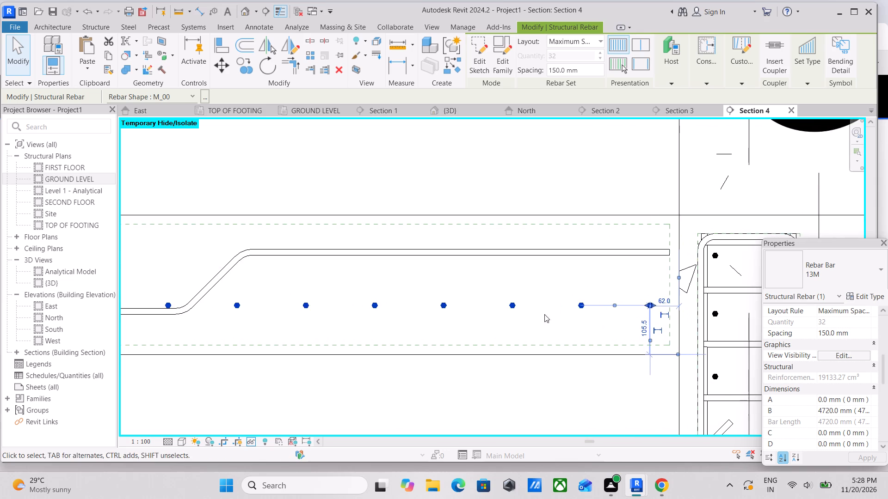
middle_drag(470, 324, 606, 319)
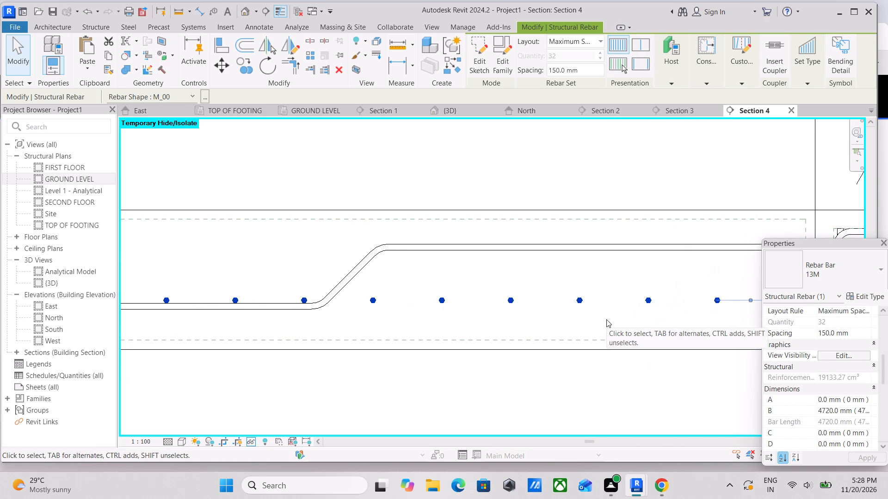
key(Down)
key(Down)
key(Down)
key(Down)
key(Down)
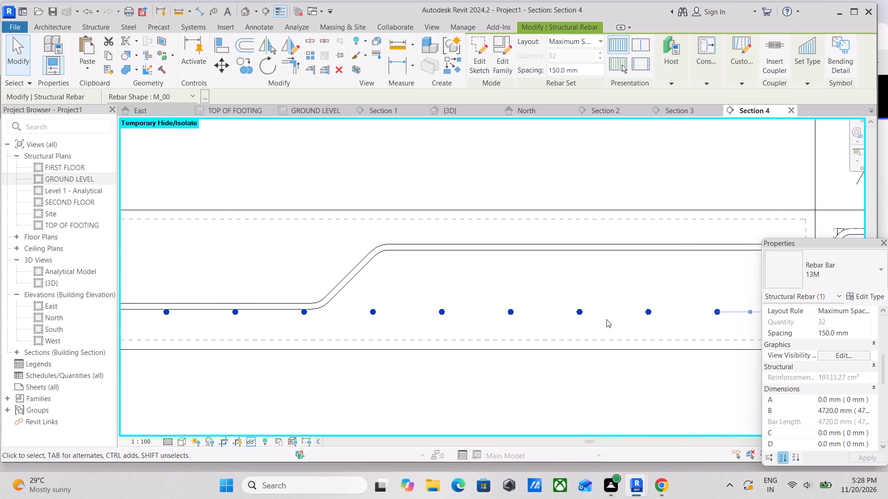
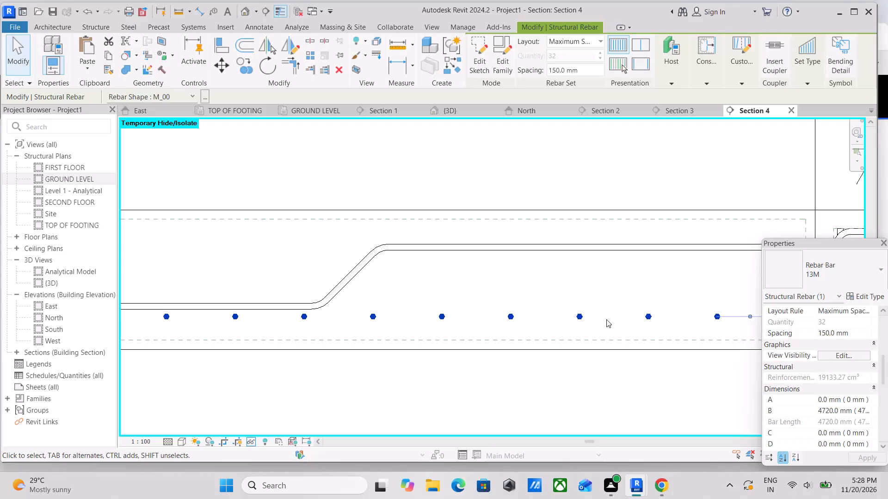
Nudge the straight 13M bar set further down, closer to the slab's bottom cover line.
key(Down)
key(Down)
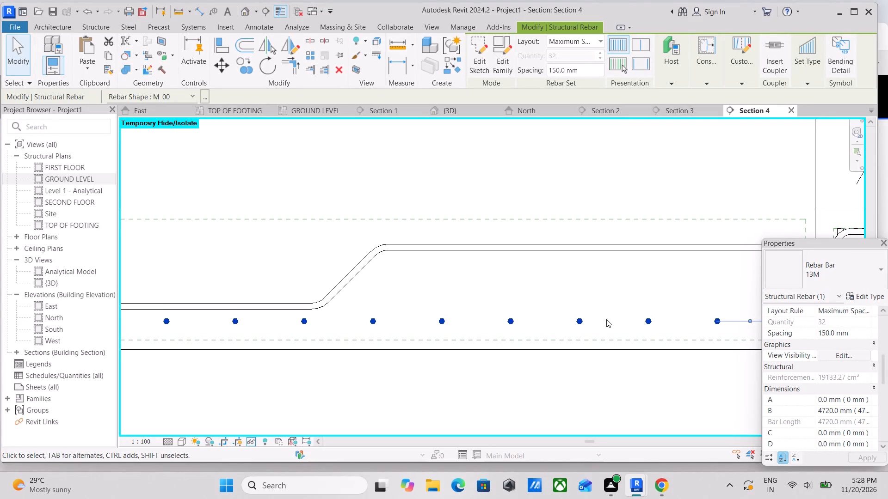
Examine the lowered straight bar set against the cranked bars along the slab to its opposite end.
scroll(485, 299, down, 7)
middle_drag(472, 294, 587, 304)
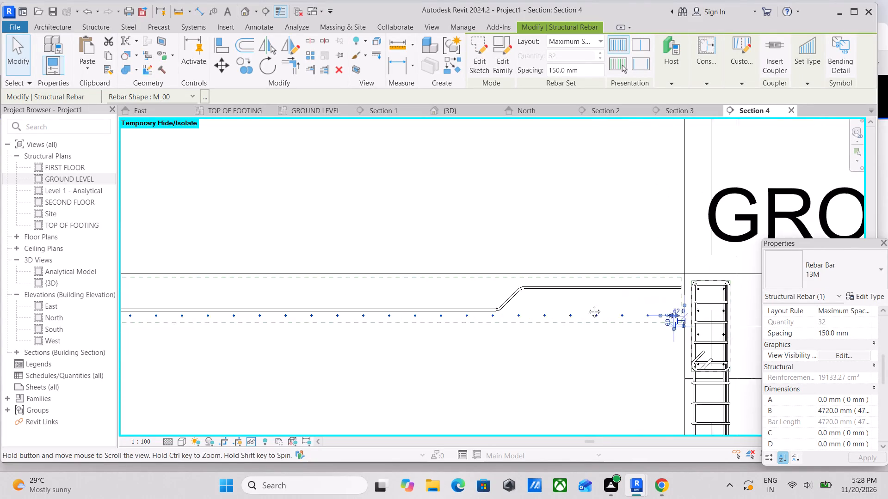
middle_drag(587, 304, 623, 304)
scroll(623, 304, up, 1)
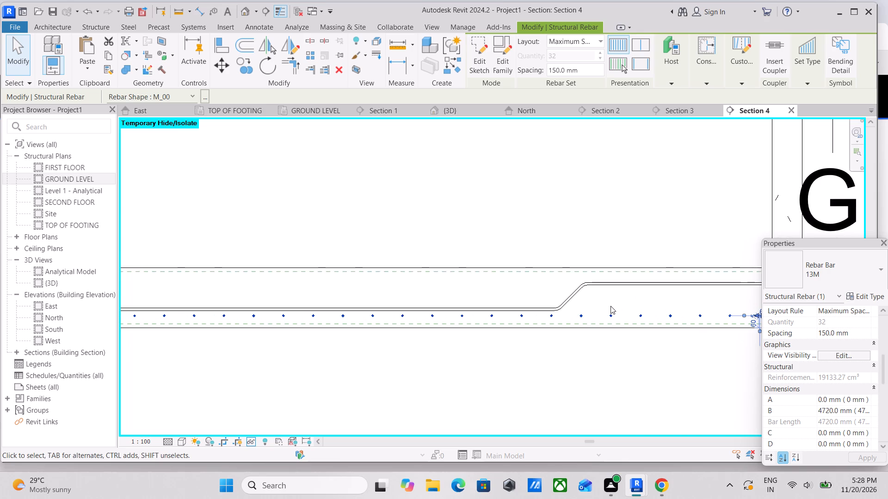
scroll(596, 308, down, 3)
scroll(550, 319, down, 2)
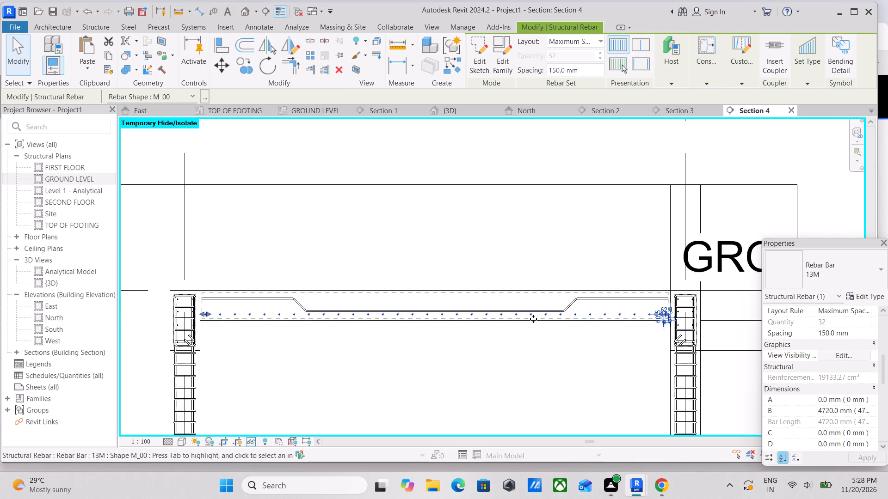
middle_drag(551, 324, 696, 300)
scroll(424, 323, up, 8)
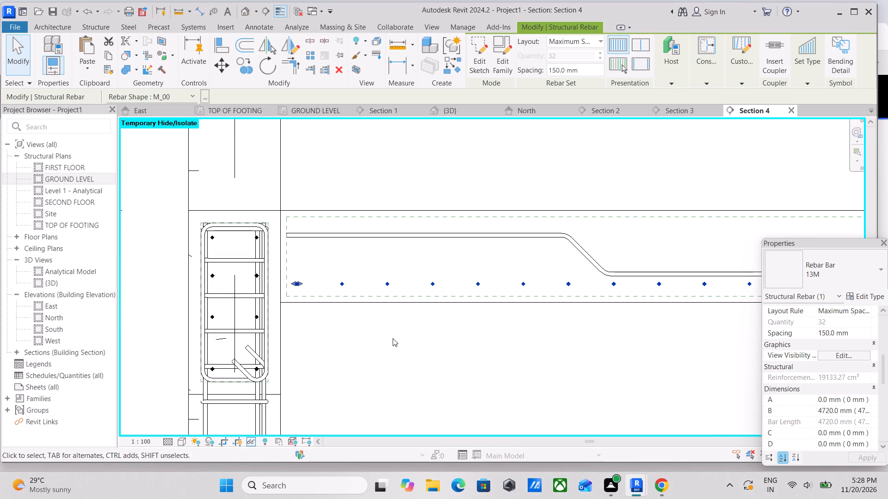
key(Escape)
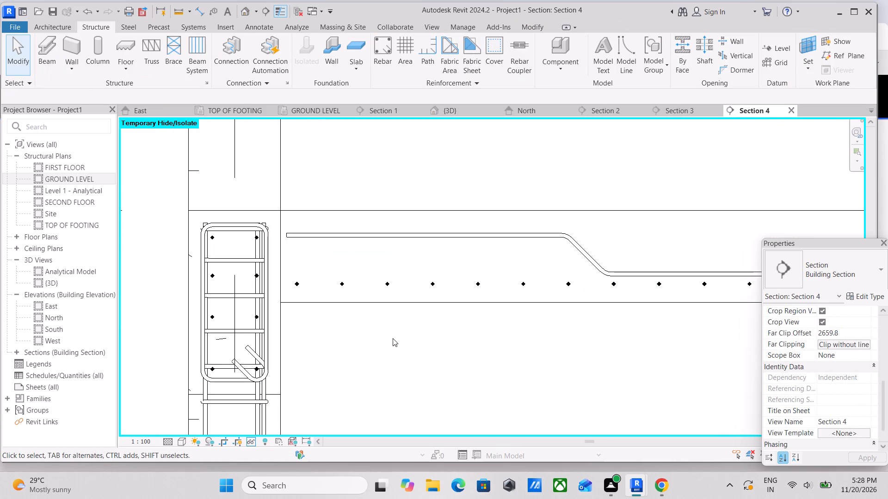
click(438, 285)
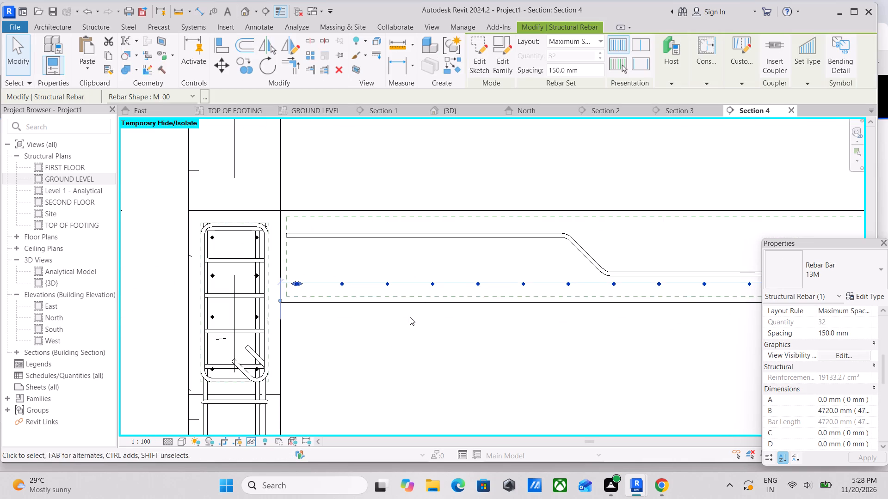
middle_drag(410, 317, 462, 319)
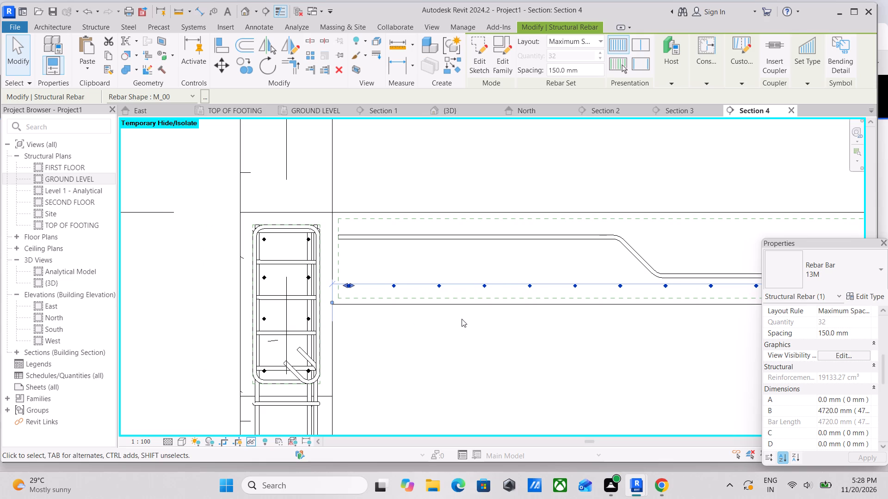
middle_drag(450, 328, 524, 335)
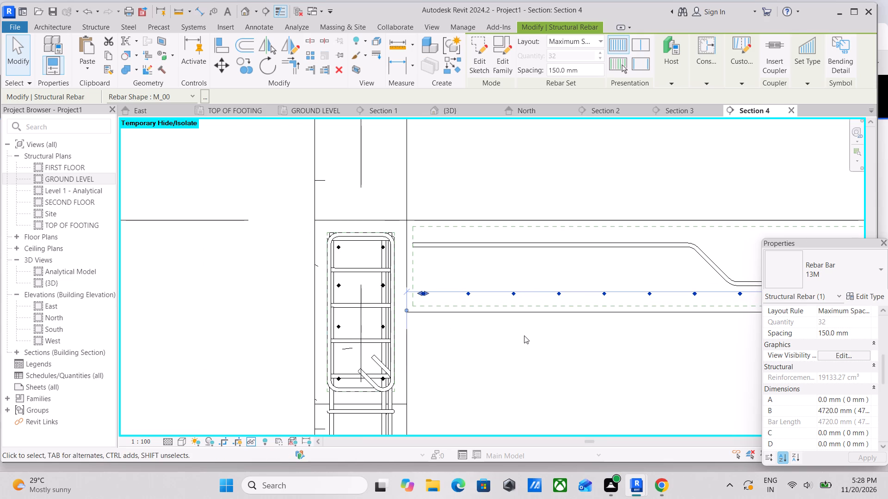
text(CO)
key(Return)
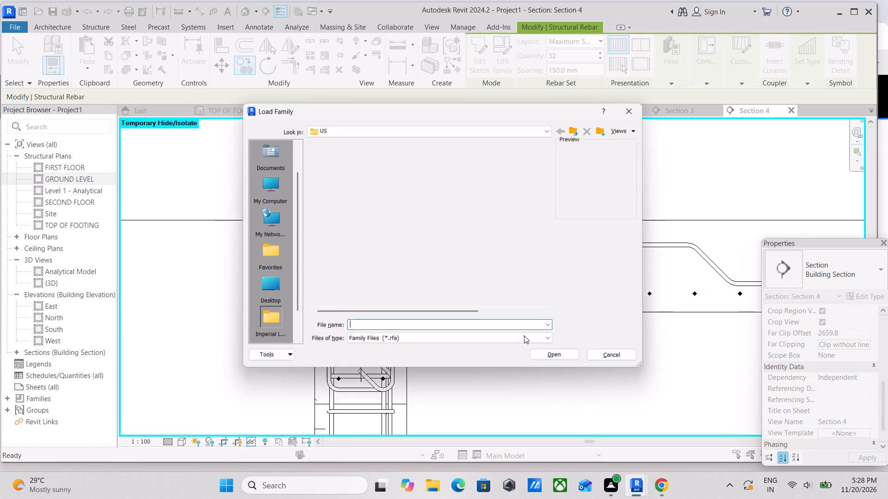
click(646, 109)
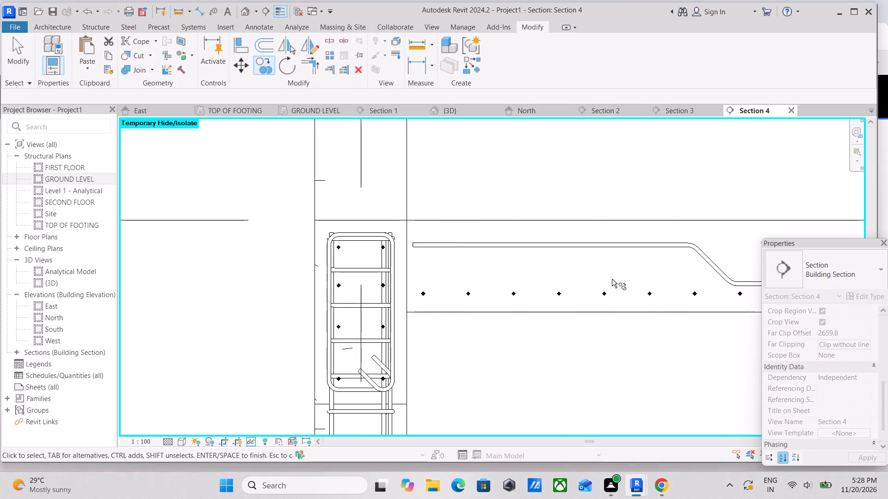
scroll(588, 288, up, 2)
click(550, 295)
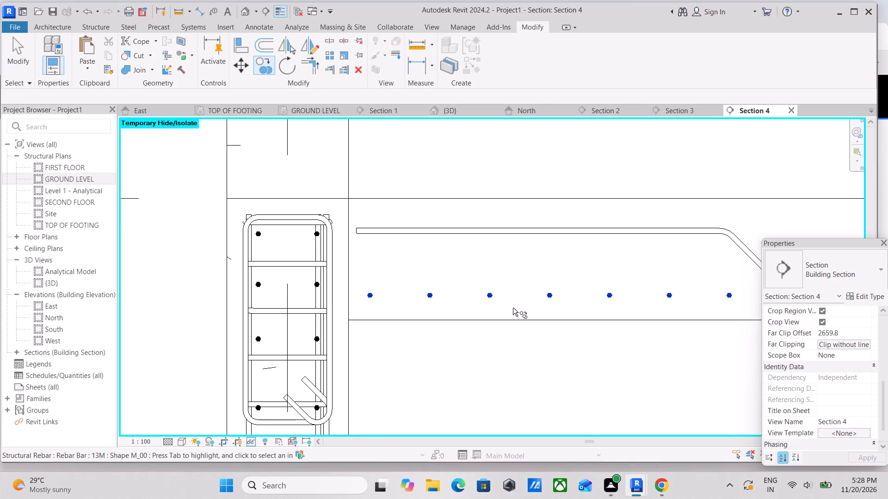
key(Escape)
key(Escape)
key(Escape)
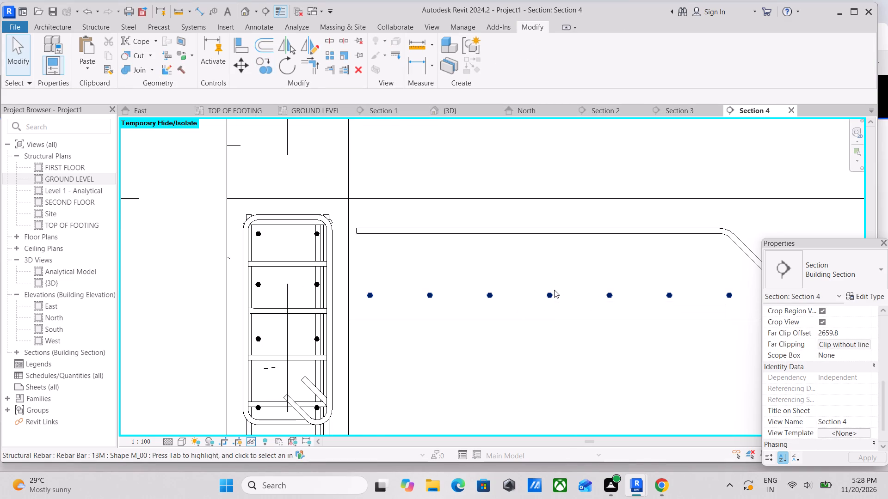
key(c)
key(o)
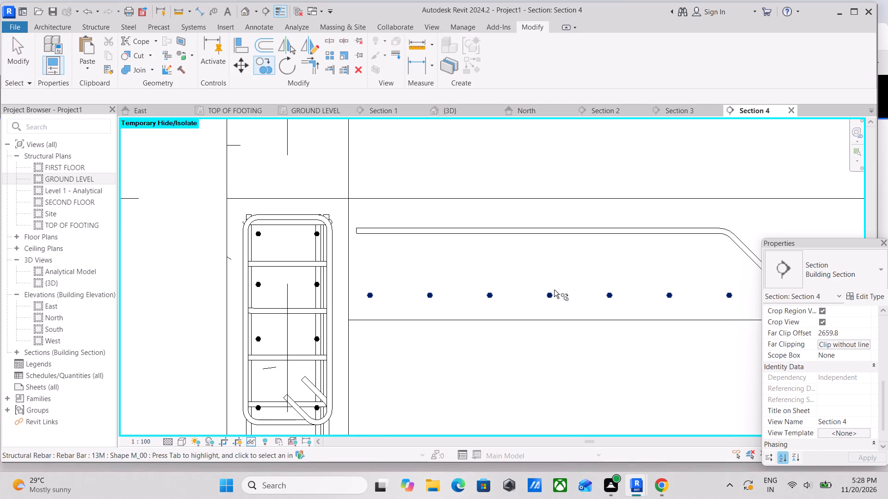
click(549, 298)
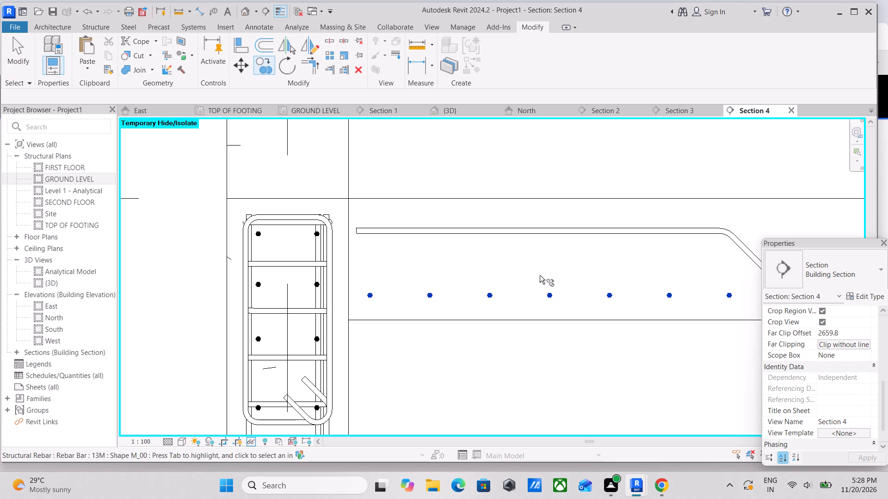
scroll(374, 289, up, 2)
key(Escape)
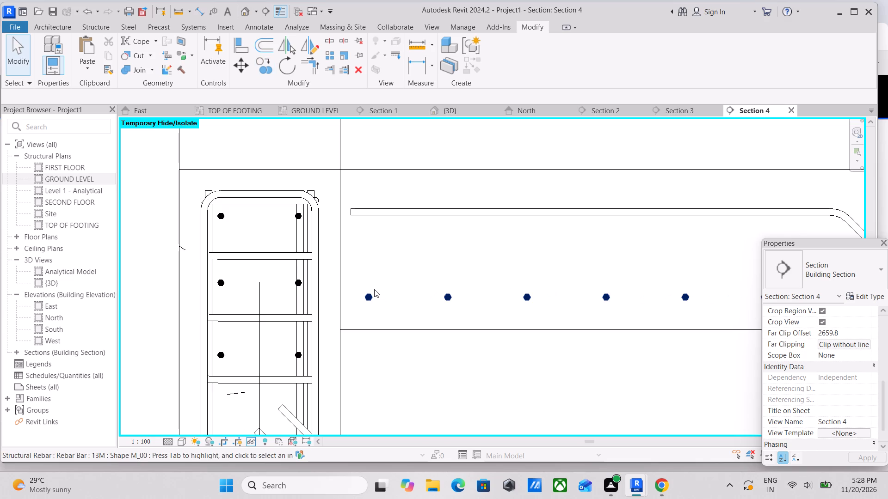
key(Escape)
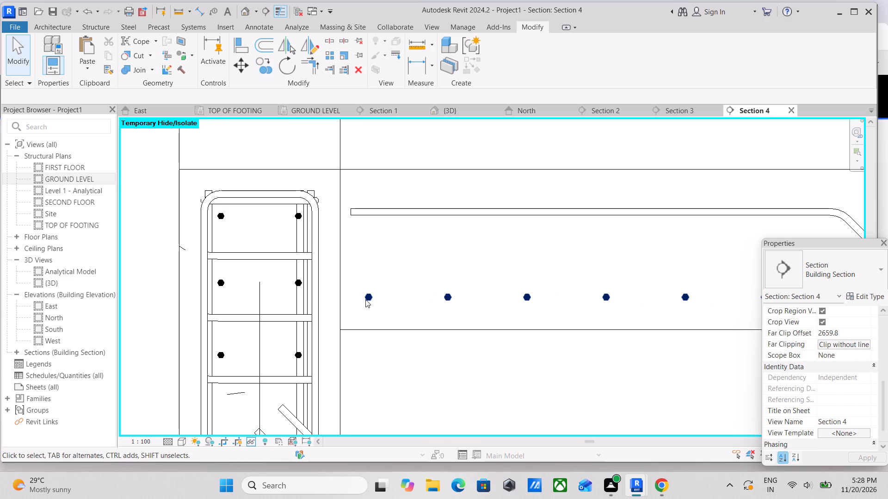
Copy the bottom straight 13M bar set vertically up about 200 mm, just above the cranked bars' raised ends, with multiple copies enabled.
click(365, 299)
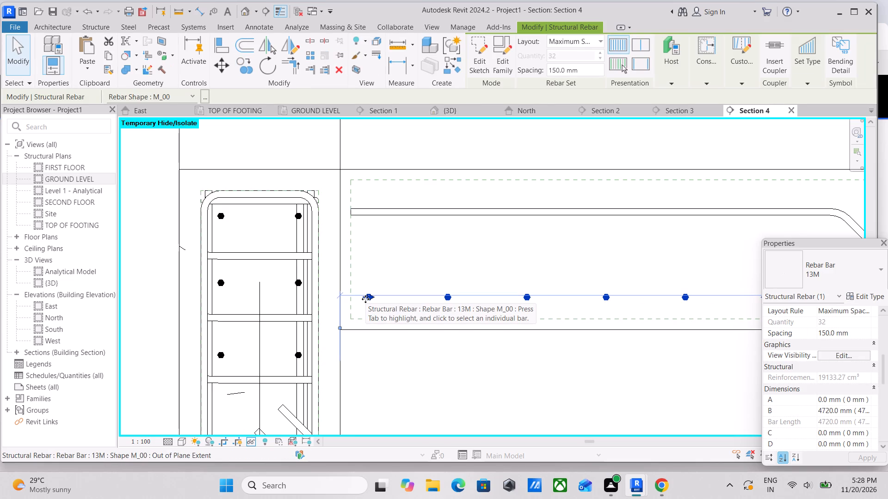
click(237, 62)
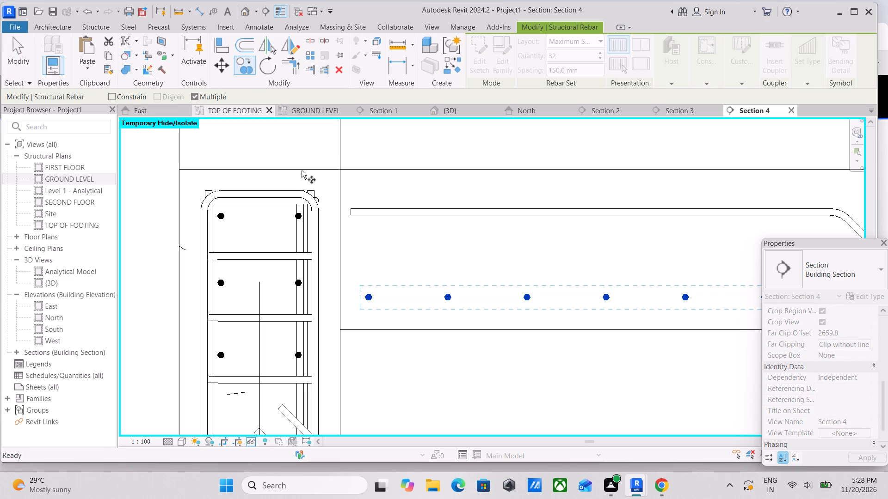
scroll(376, 304, up, 1)
click(369, 296)
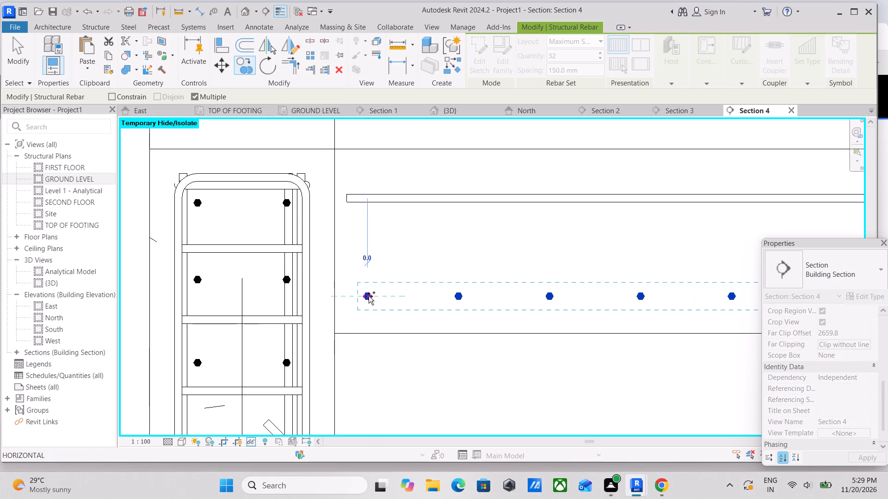
middle_drag(383, 255, 393, 307)
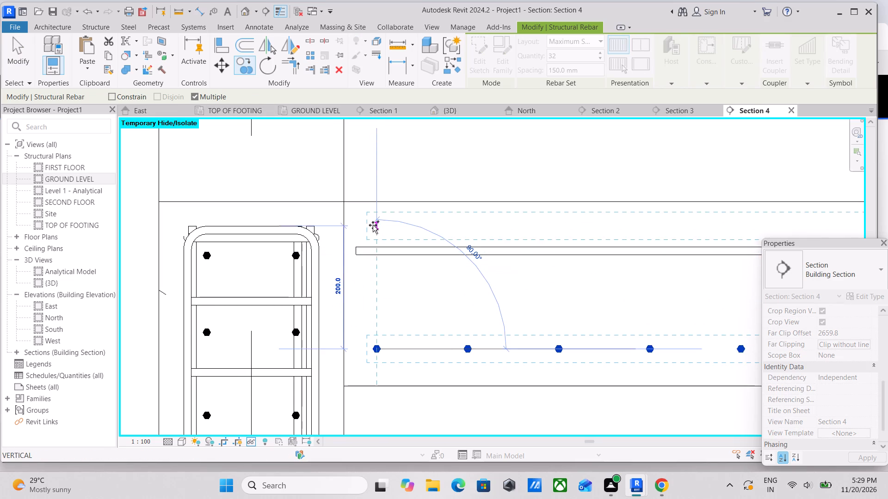
click(373, 224)
Place a second copy of the straight bar set 120 mm directly below the top copy, between the top and bottom sets.
scroll(383, 292, down, 1)
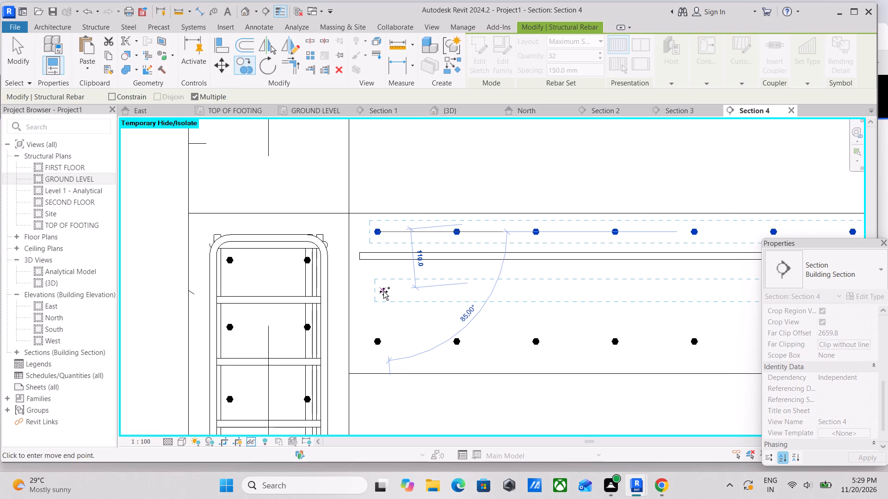
middle_drag(374, 295, 290, 283)
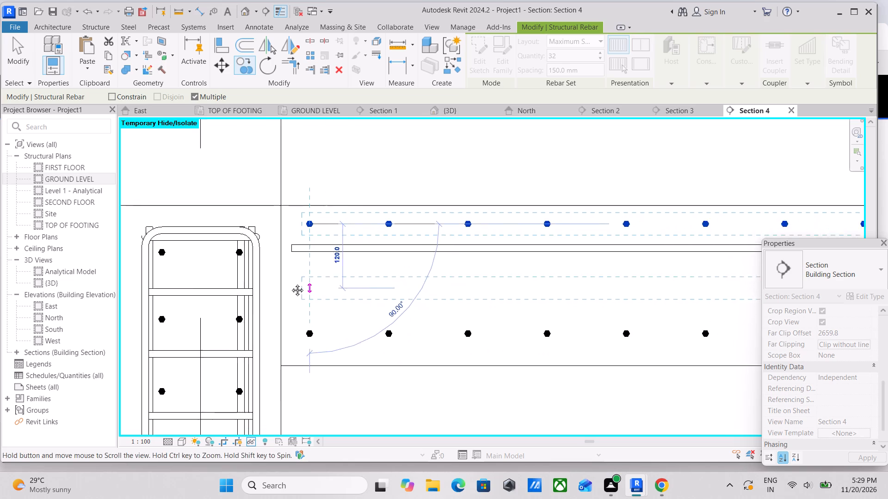
middle_drag(290, 283, 289, 282)
scroll(284, 280, down, 4)
middle_drag(293, 279, 276, 273)
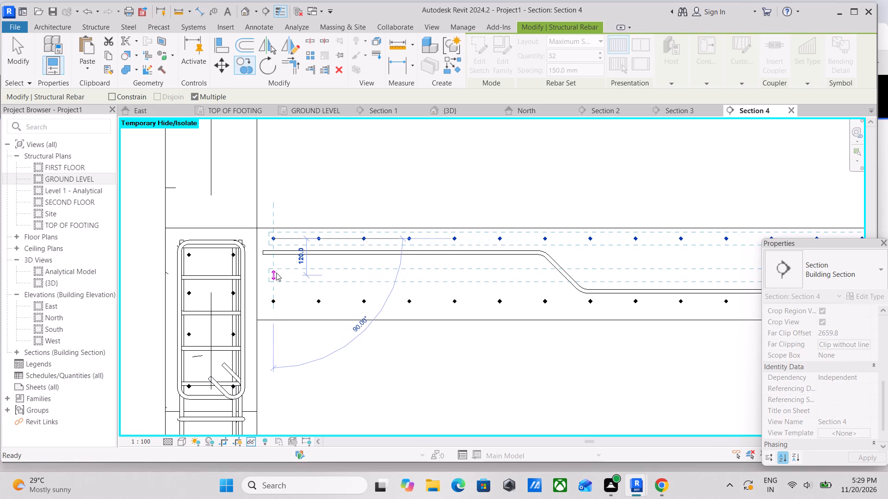
click(276, 277)
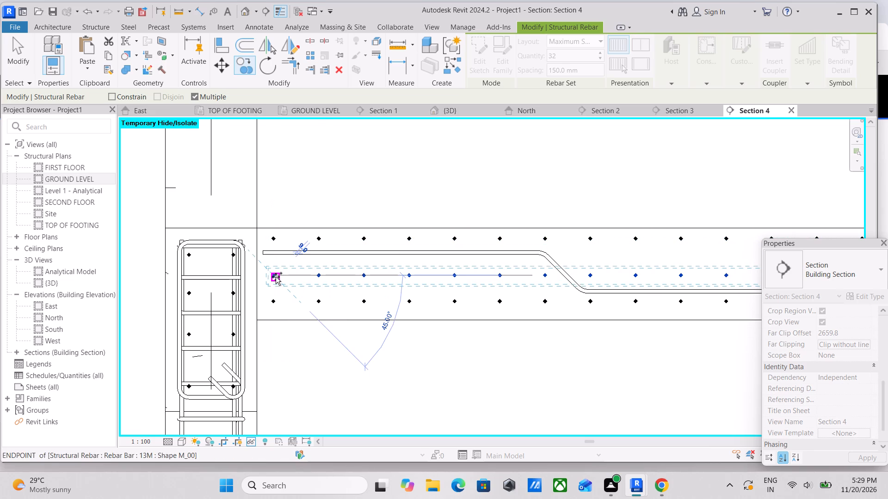
middle_drag(276, 277, 282, 336)
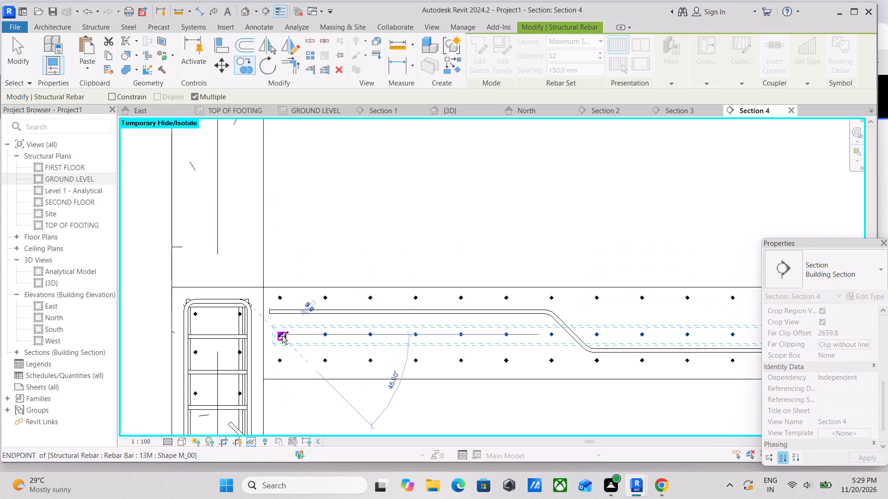
key(Escape)
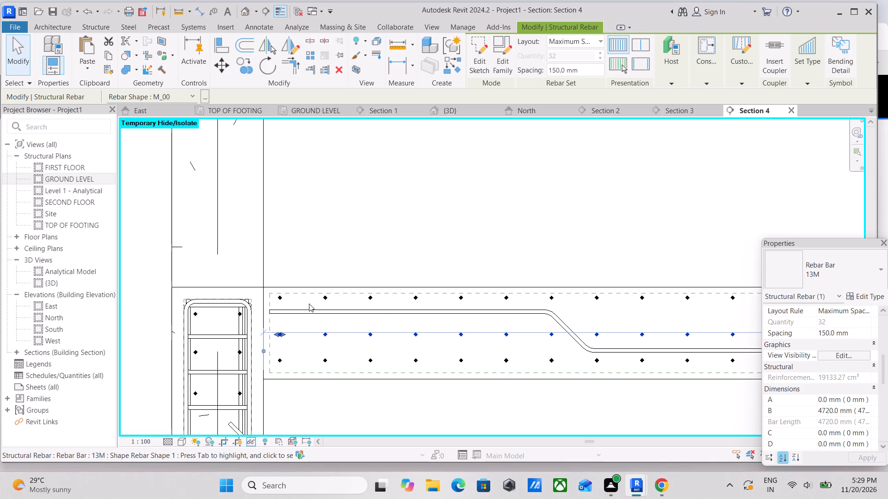
Check the view visibility states of the top and middle copied straight bar sets.
scroll(309, 304, down, 2)
scroll(380, 284, down, 1)
scroll(441, 316, up, 2)
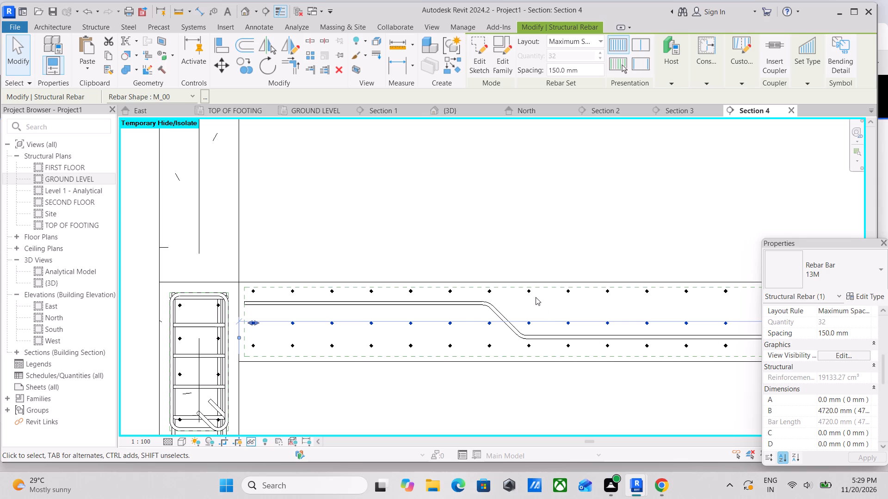
click(492, 290)
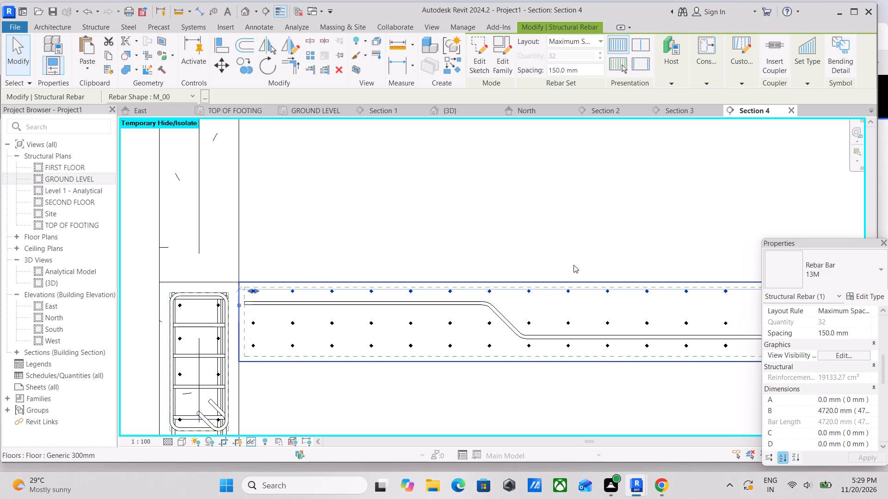
scroll(850, 354, down, 1)
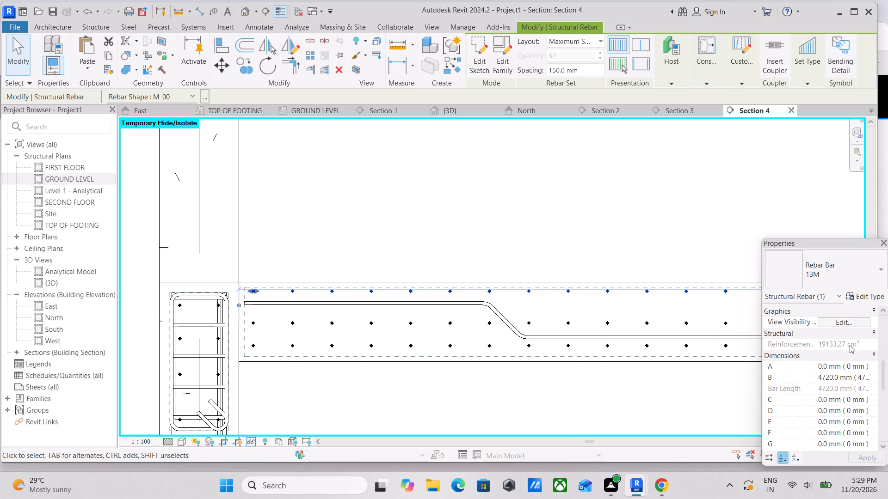
click(850, 324)
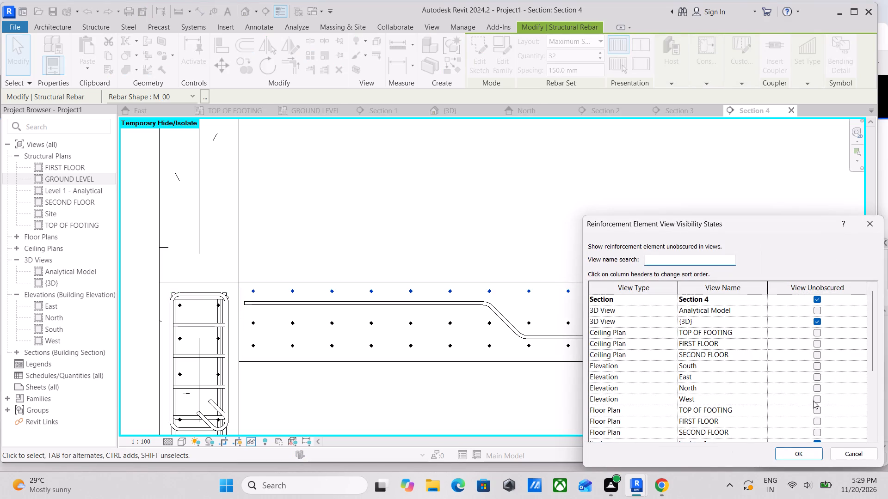
click(802, 451)
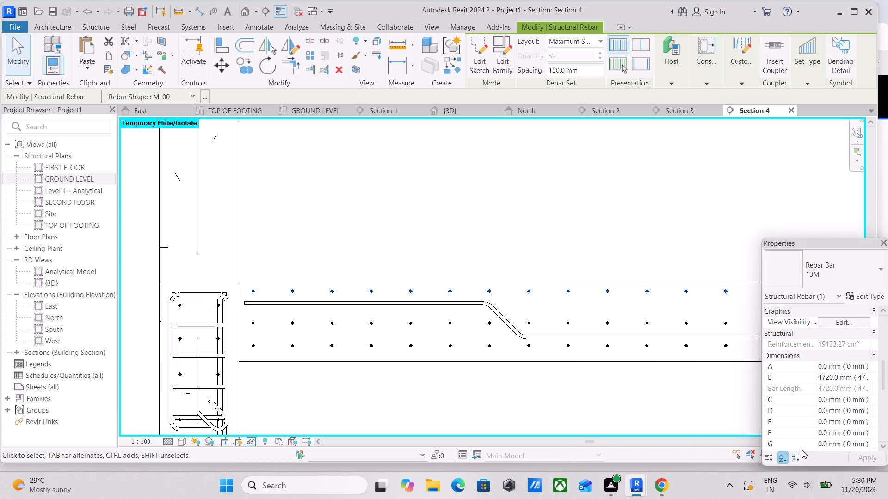
click(445, 324)
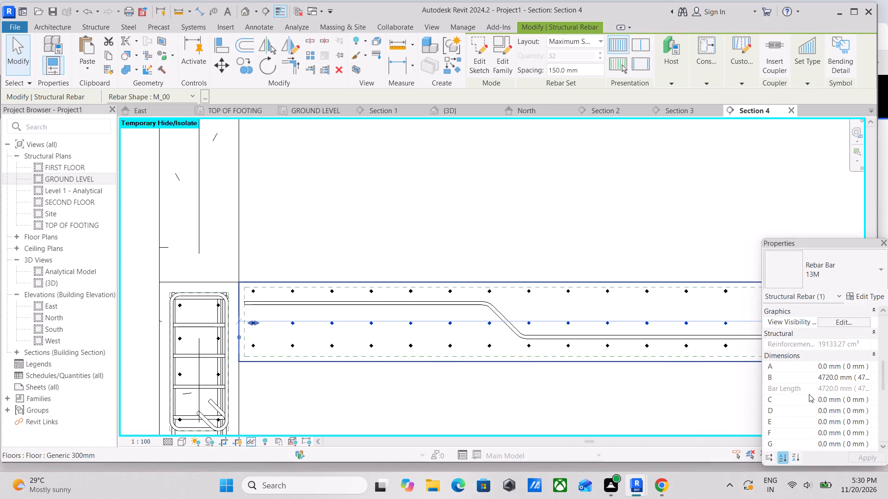
click(833, 321)
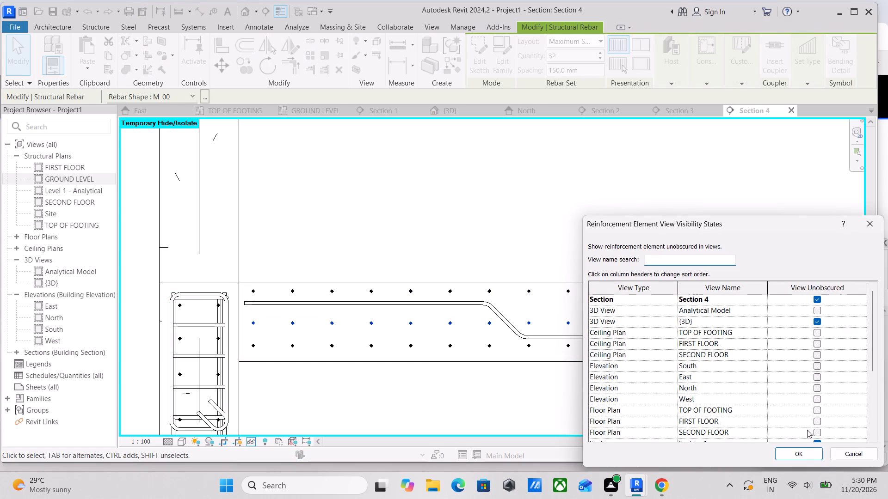
click(803, 455)
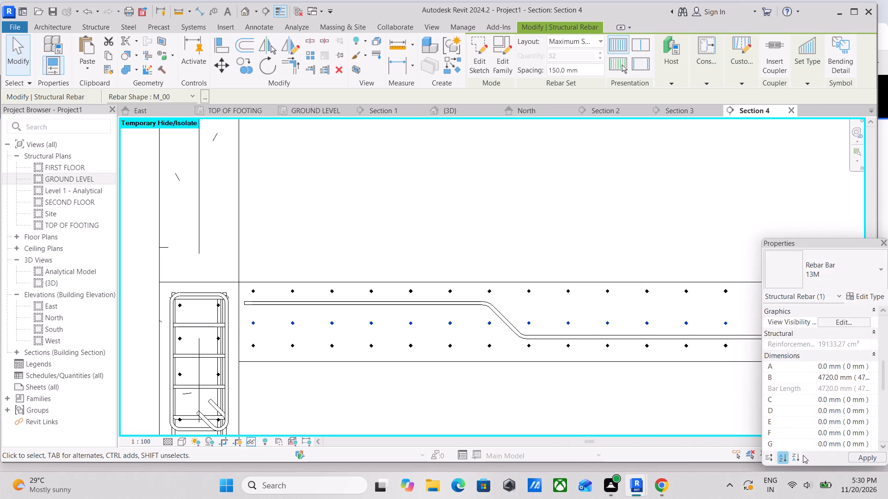
Check the view visibility states of the bottom straight bar set.
click(490, 348)
click(857, 322)
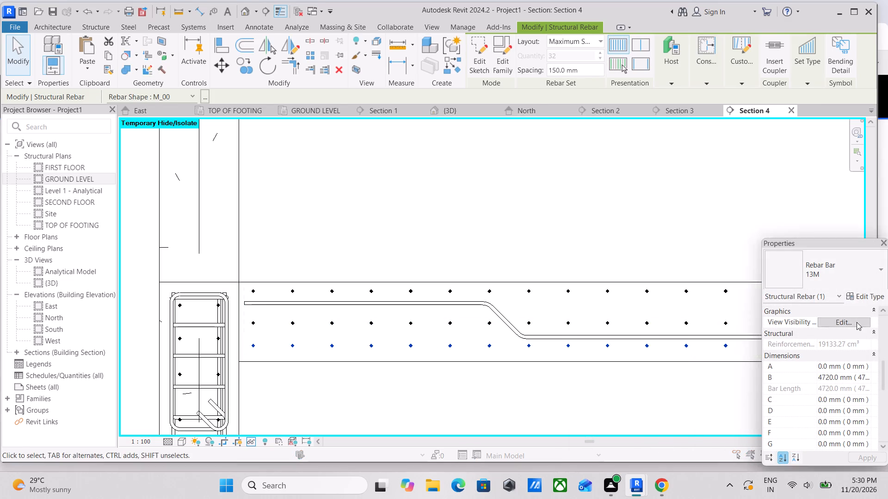
click(801, 454)
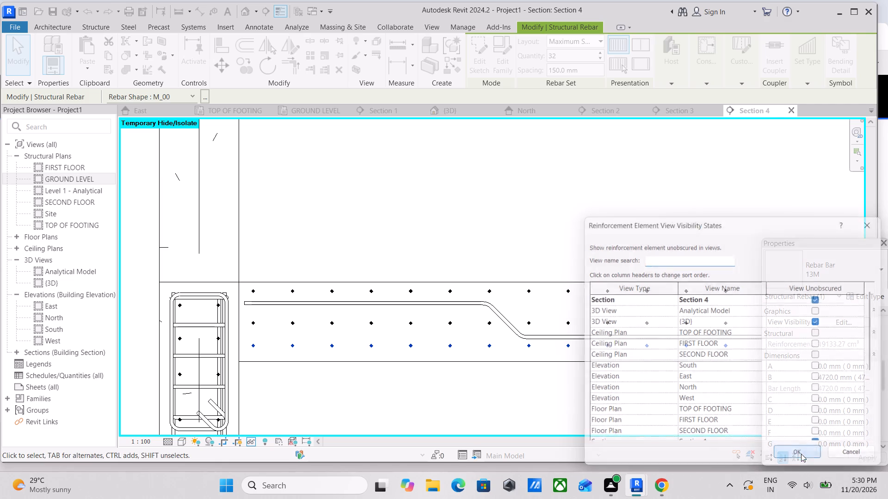
Examine the layered slab reinforcement in the 3D view, from above and from the front-left corner.
scroll(457, 301, down, 1)
middle_drag(457, 301, 492, 341)
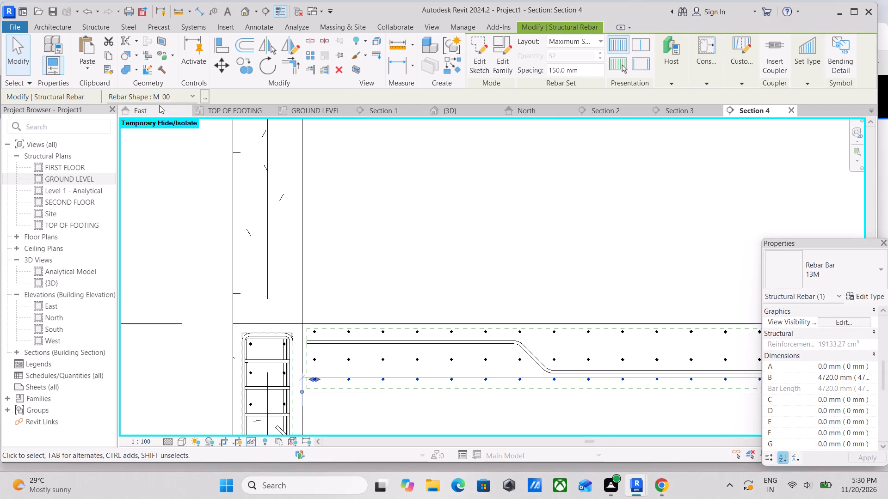
scroll(692, 125, down, 3)
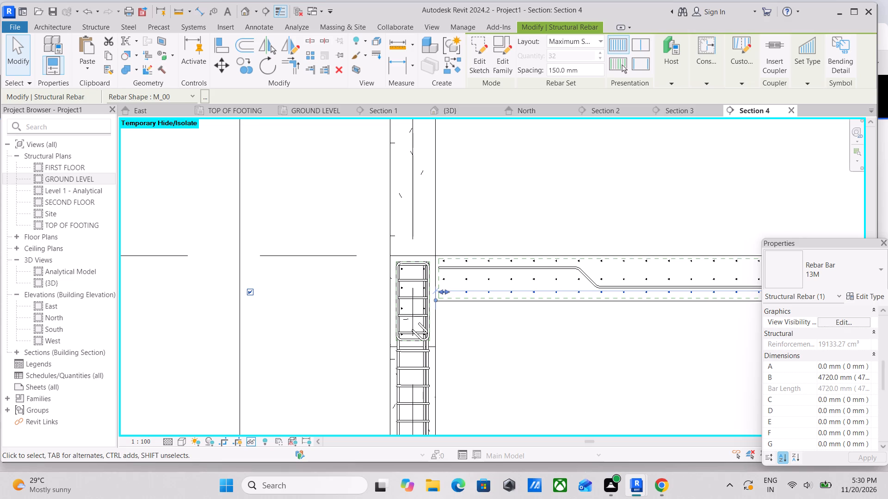
scroll(129, 149, down, 1)
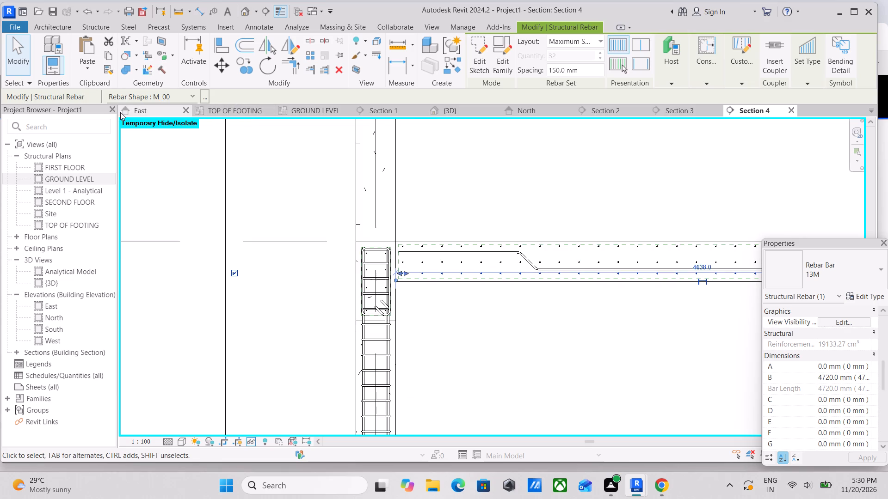
click(455, 106)
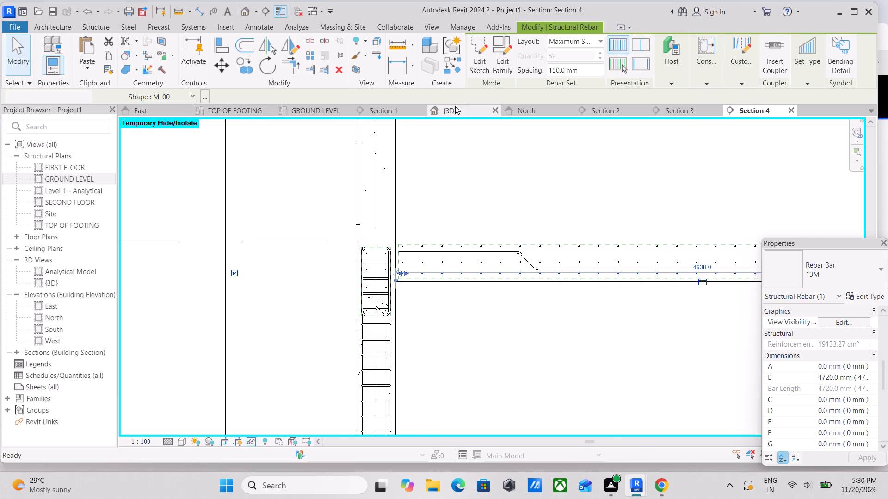
scroll(554, 243, down, 1)
middle_drag(551, 241, 514, 198)
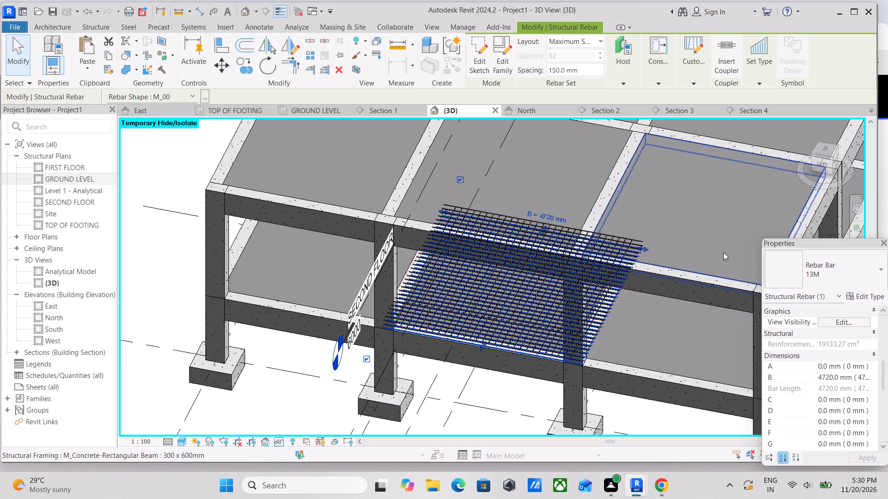
click(827, 150)
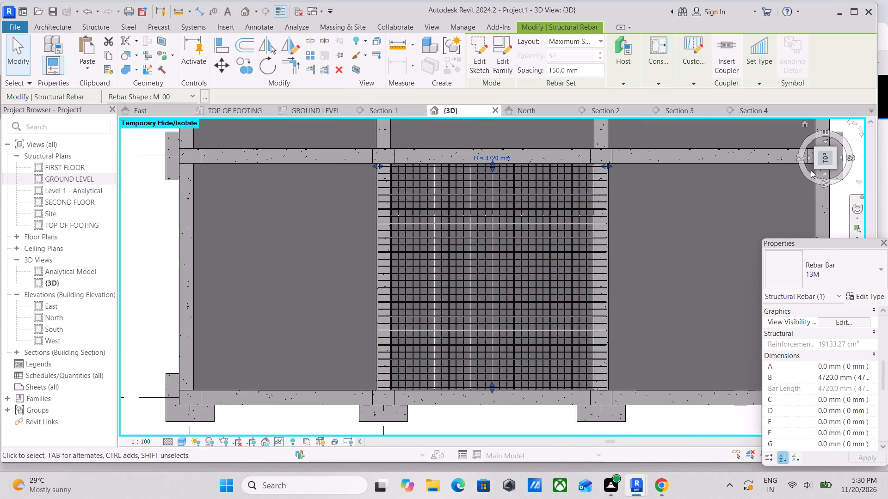
click(835, 169)
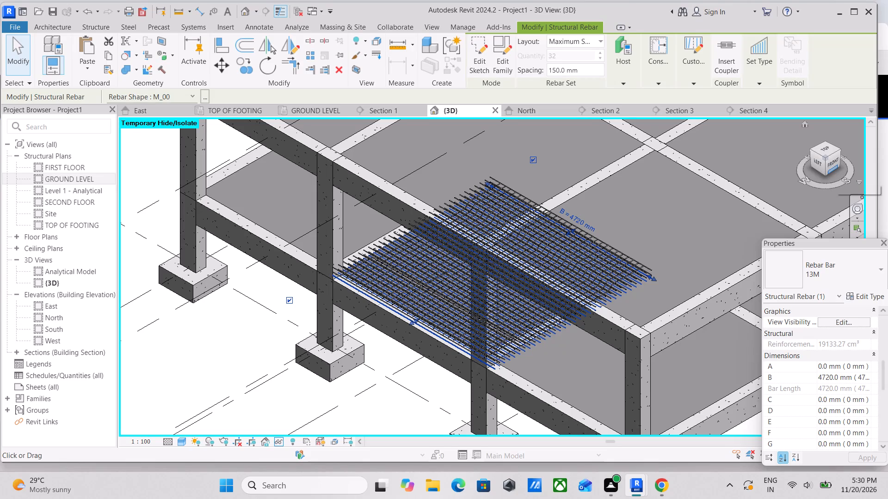
Pull in the bottom straight bar set's extent at the slab's interior edge, reducing it to 31 bars.
scroll(796, 167, up, 1)
scroll(639, 233, up, 2)
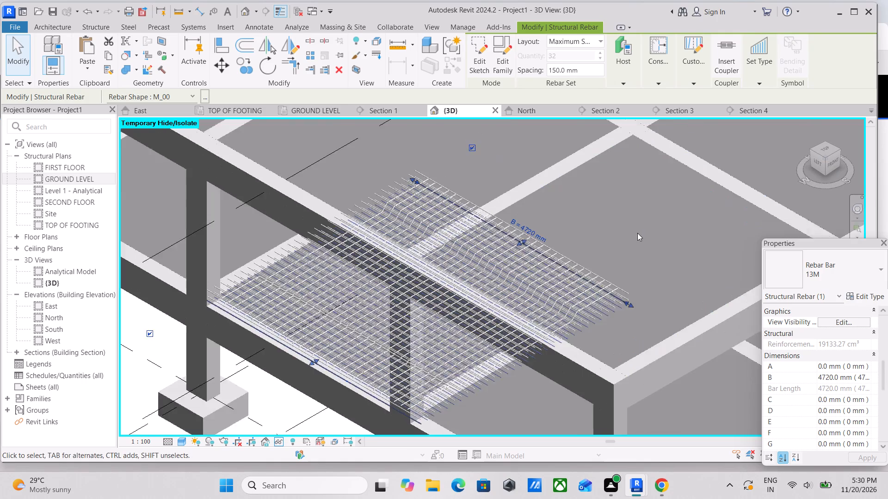
scroll(637, 233, up, 1)
scroll(486, 242, up, 3)
drag(483, 249, 481, 250)
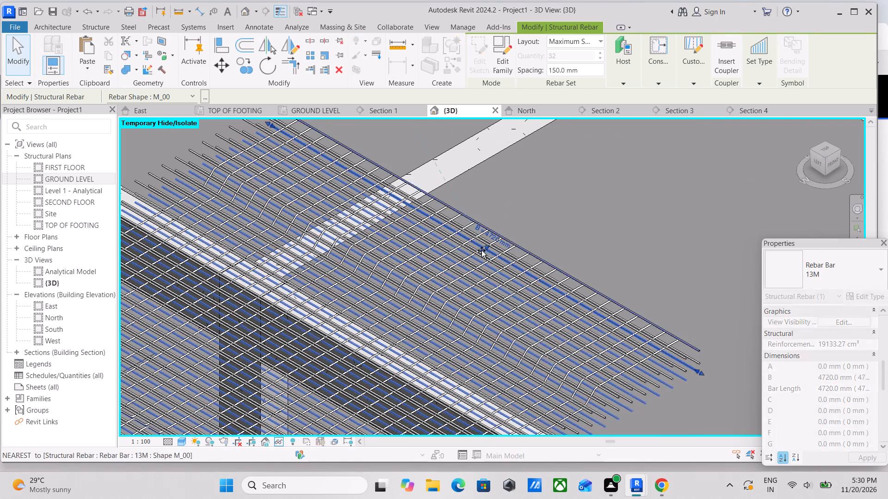
drag(481, 250, 477, 253)
Pull in the bottom straight bar set's extent at the slab's outer beam edge, reducing it to 29 bars.
scroll(478, 253, down, 8)
middle_drag(476, 287, 513, 254)
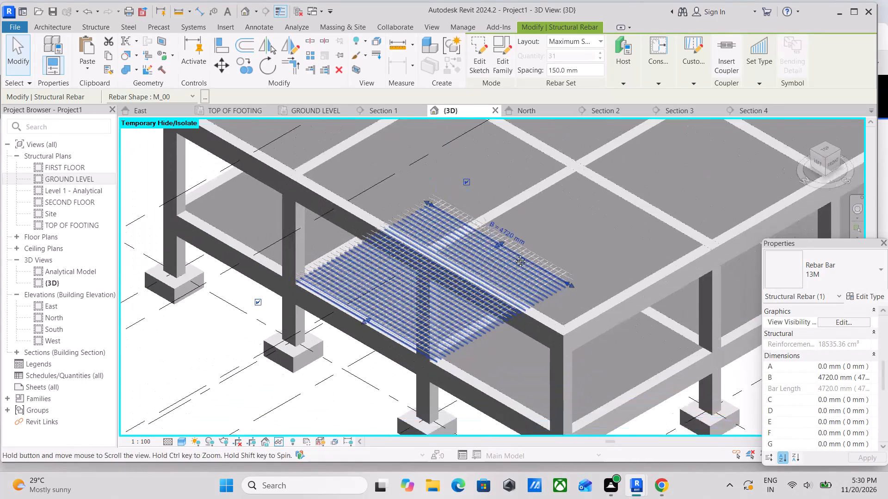
middle_drag(513, 254, 520, 249)
scroll(404, 286, up, 3)
scroll(338, 258, up, 3)
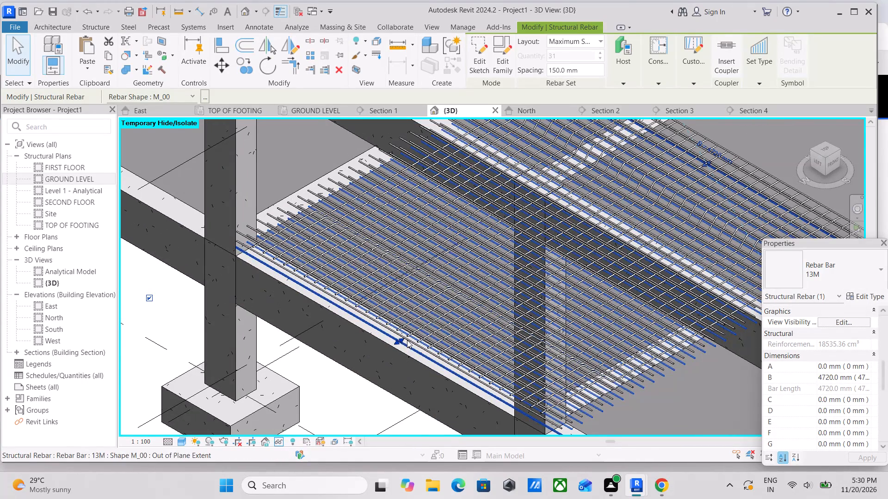
drag(402, 338, 418, 328)
Select the top straight 13M bar set in the slab.
scroll(418, 328, down, 3)
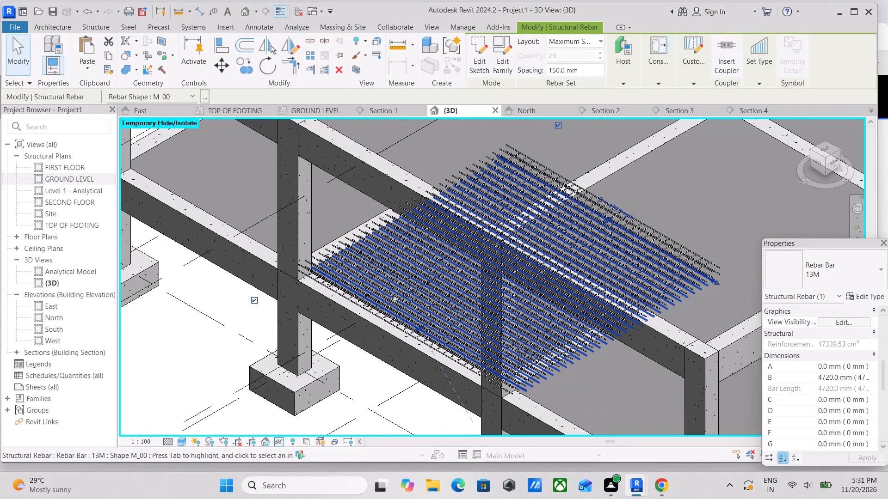
scroll(395, 298, down, 1)
middle_drag(397, 301, 405, 332)
scroll(454, 242, up, 2)
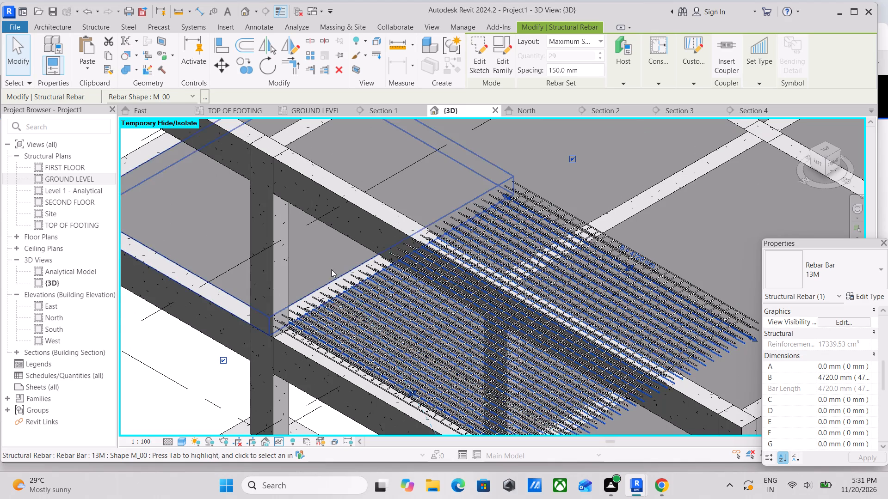
click(346, 281)
scroll(555, 282, down, 1)
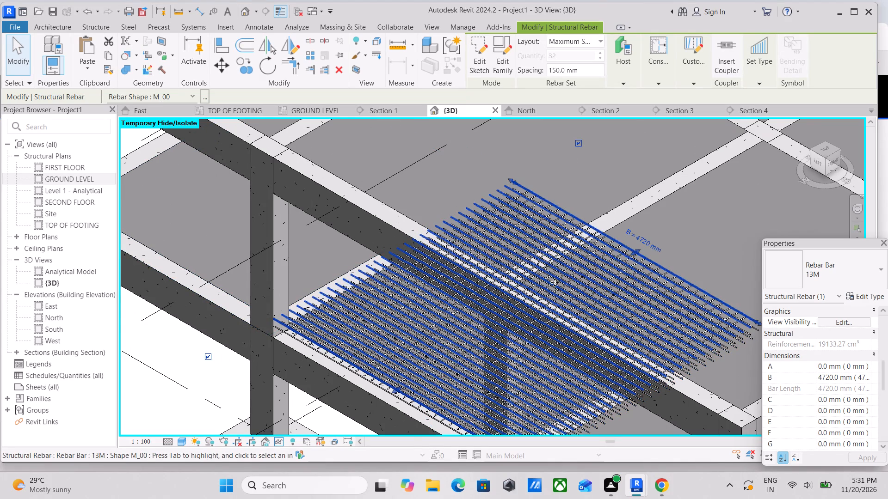
scroll(555, 282, down, 1)
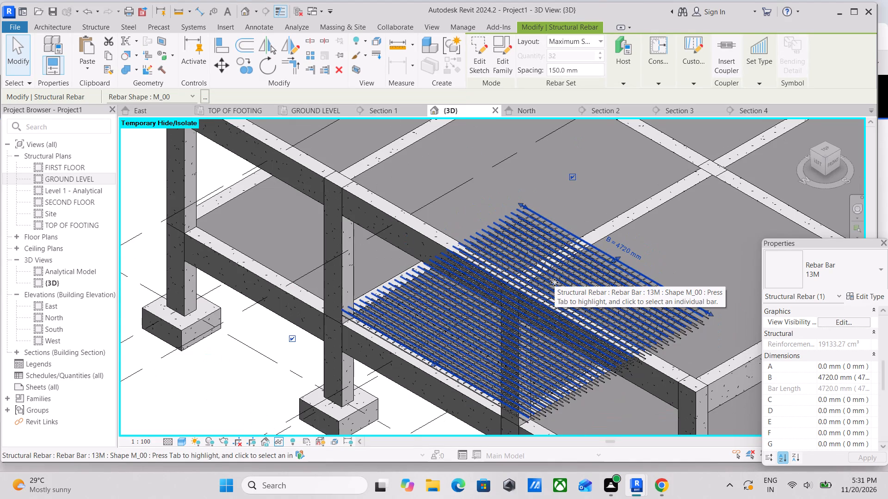
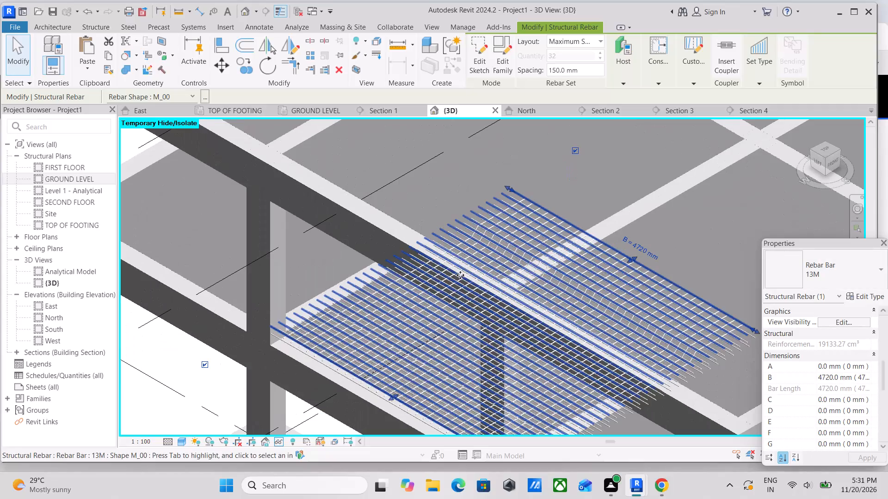
Shorten the north end of one 32-bar straight 13M set in the slab, bringing its bar length to 4333.4 mm.
click(339, 290)
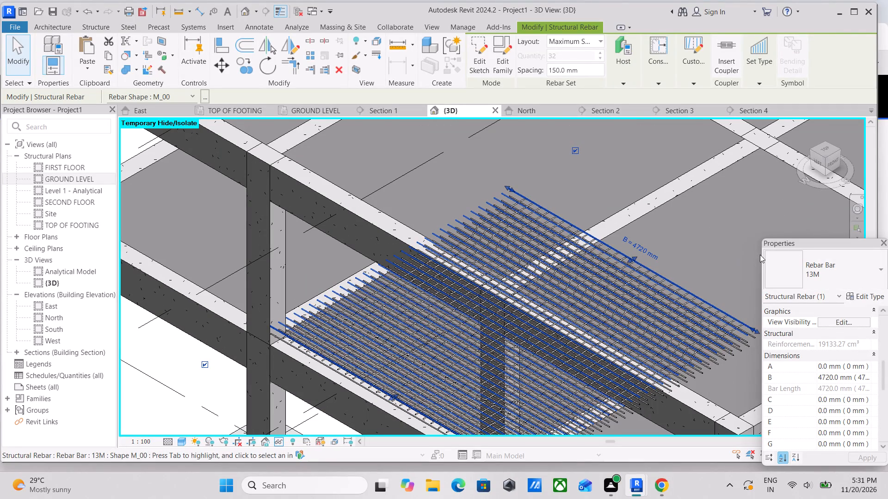
click(828, 144)
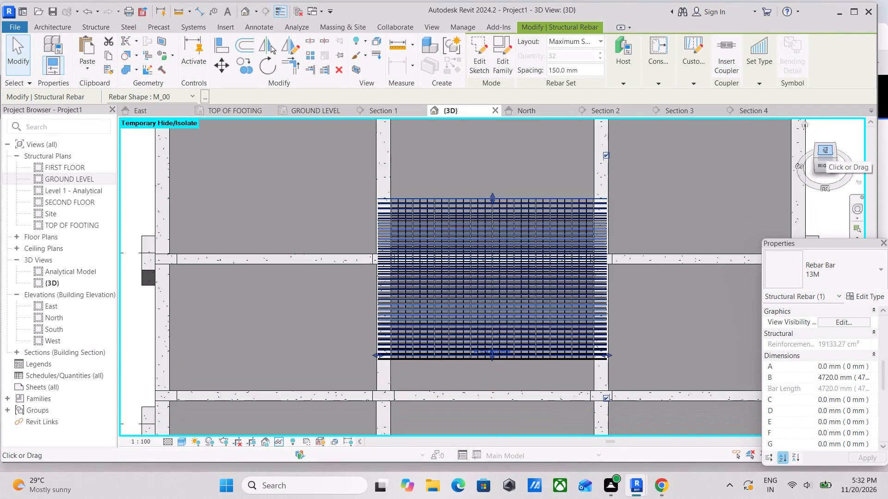
click(826, 149)
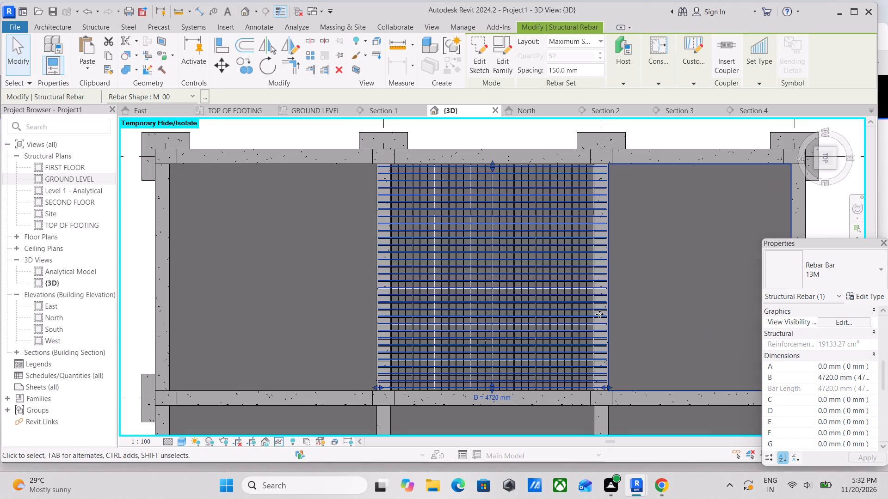
click(600, 314)
scroll(607, 379, up, 3)
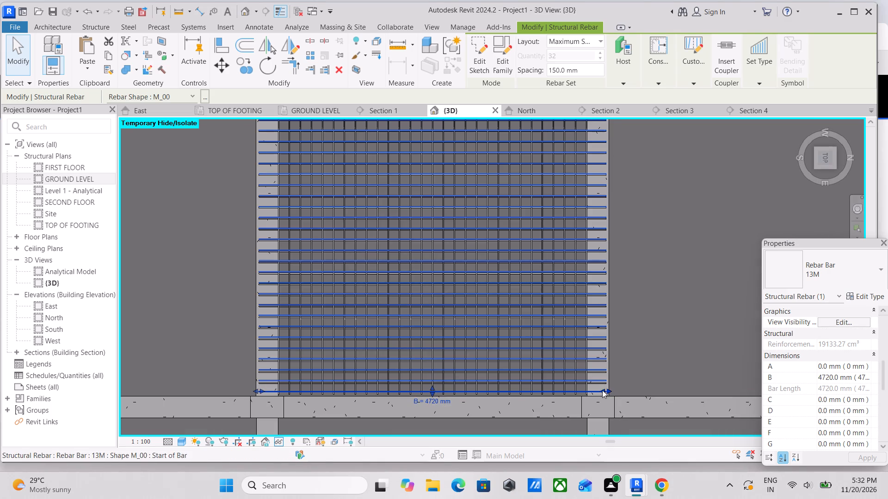
drag(602, 390, 578, 391)
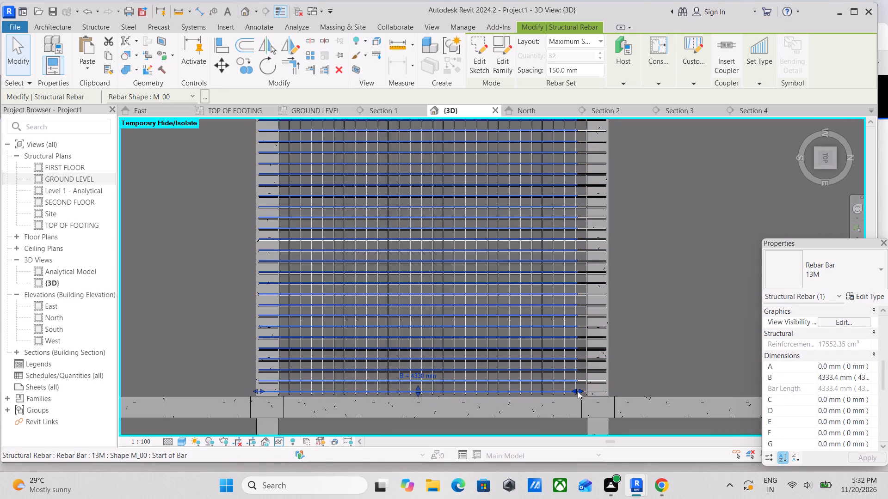
Pull the north end of the other straight set whose bars still overlap the beam back to the beam's inner face.
scroll(586, 385, up, 1)
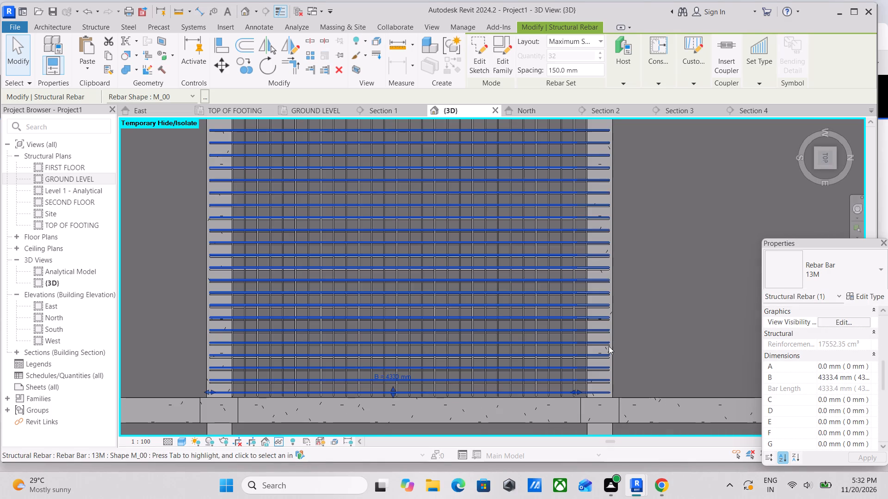
click(608, 346)
scroll(615, 368, up, 2)
drag(605, 396, 575, 400)
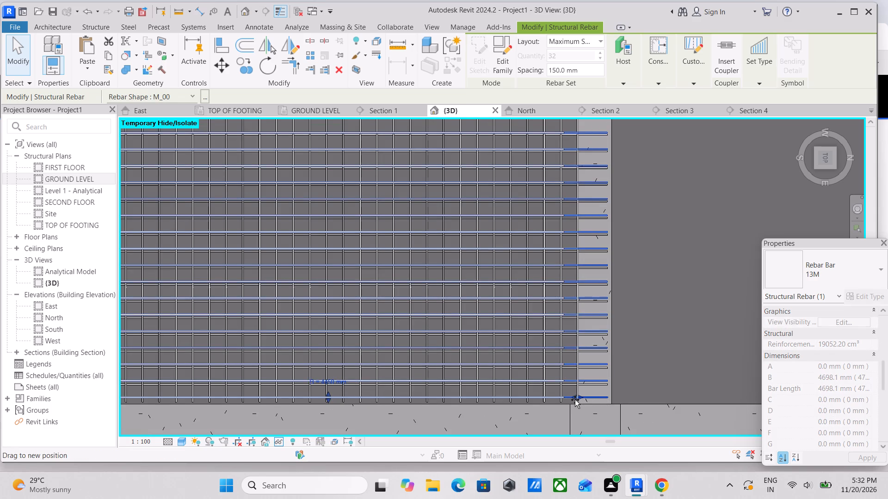
drag(575, 400, 578, 400)
Shorten the north end of the 29-bar straight 13M set to the beam face, giving a 4437.7 mm bar length.
click(597, 387)
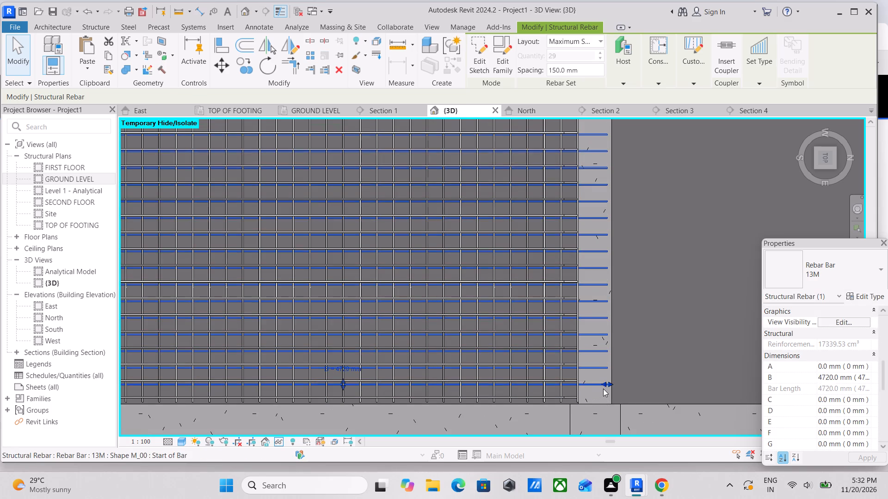
drag(604, 383, 576, 385)
scroll(576, 385, down, 3)
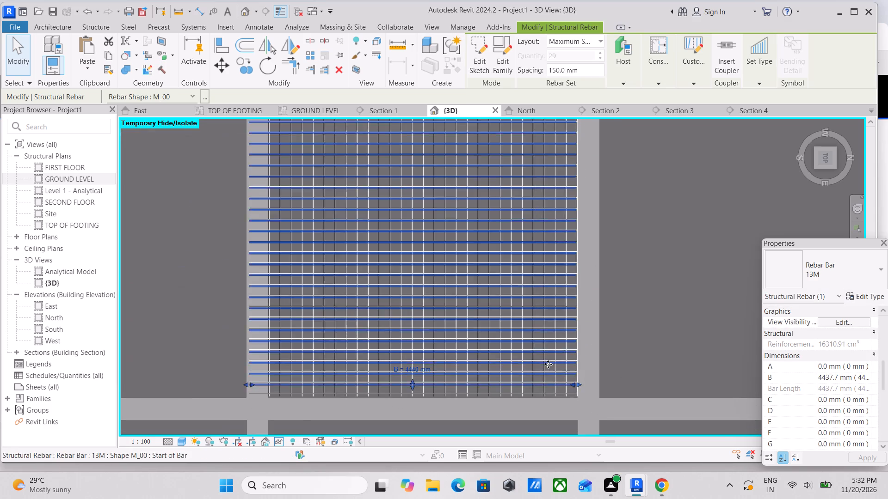
Pull the south end of the 29-bar straight set back to the inner face of the south beam.
scroll(548, 364, down, 1)
middle_drag(548, 364, 660, 409)
scroll(488, 372, down, 1)
middle_drag(488, 372, 510, 341)
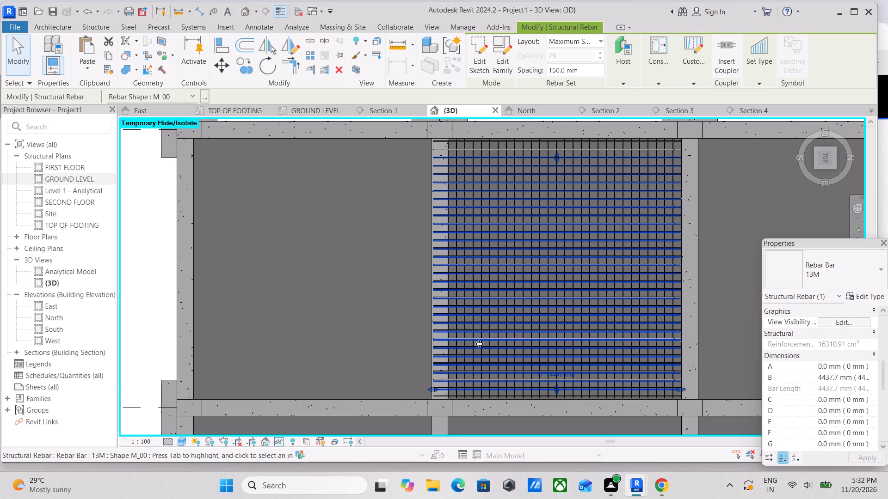
scroll(470, 341, up, 4)
scroll(450, 383, down, 1)
middle_drag(450, 370, 453, 308)
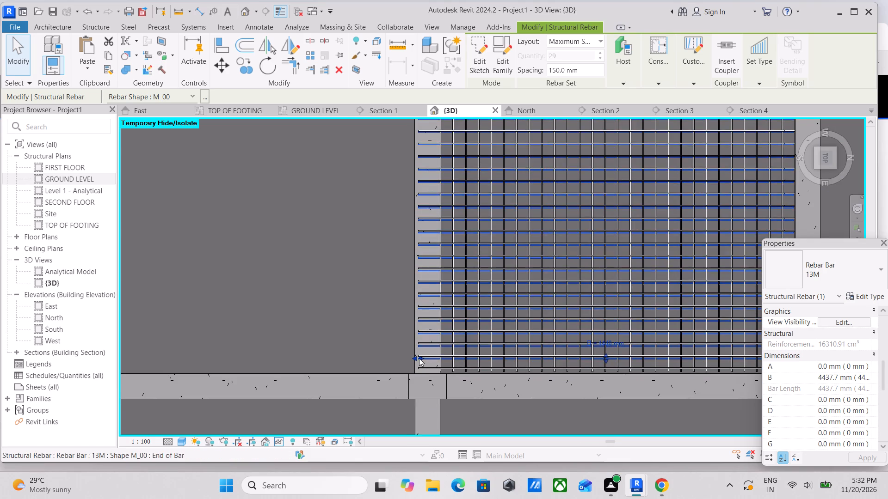
drag(419, 358, 439, 359)
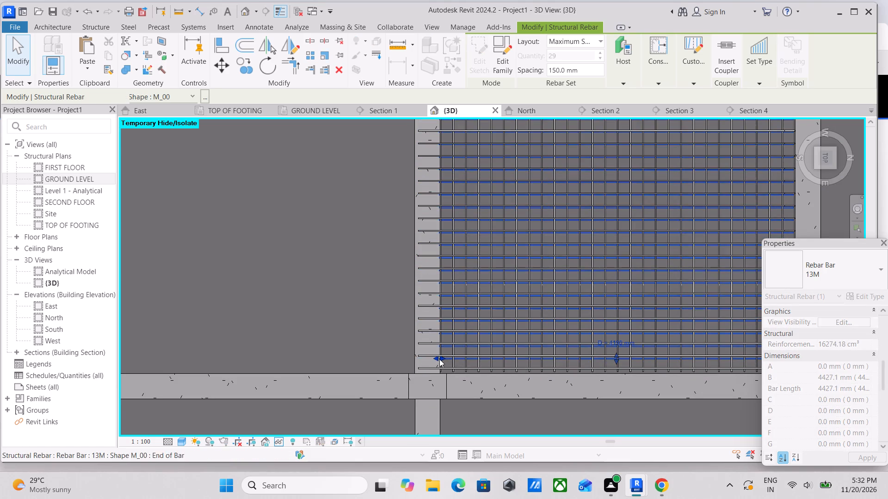
Shorten the south end of the 4333.4 mm straight set to the beam's inner face, giving a 4042.5 mm bar length.
scroll(424, 367, up, 1)
click(424, 365)
scroll(426, 363, down, 2)
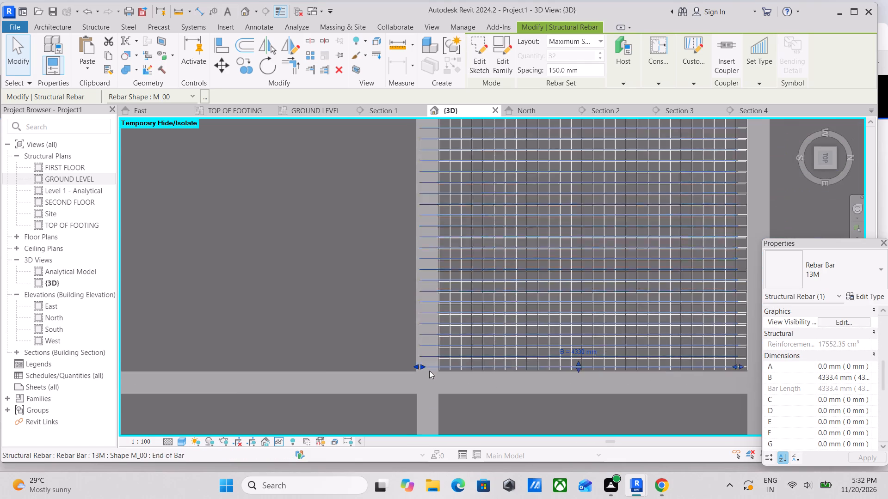
drag(423, 365, 441, 366)
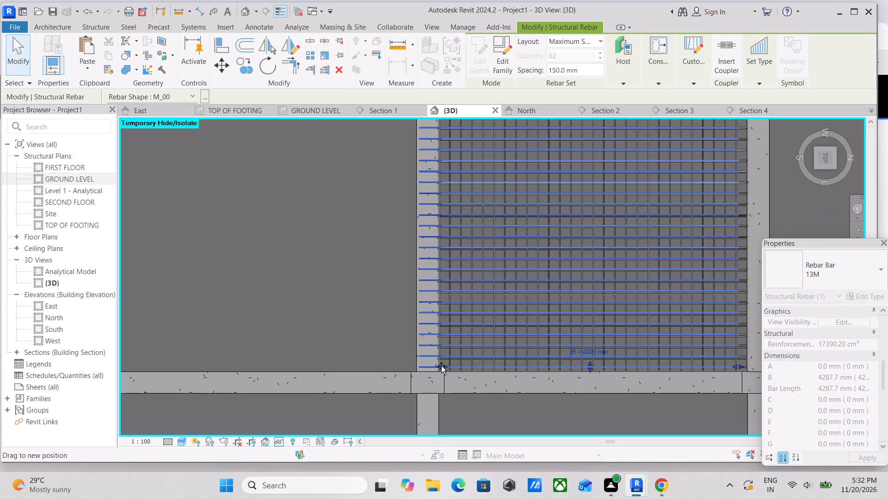
drag(441, 366, 441, 366)
Shorten the south end of the remaining 32-bar straight set to the beam face, giving a 4184.6 mm bar length.
scroll(441, 362, down, 2)
click(429, 366)
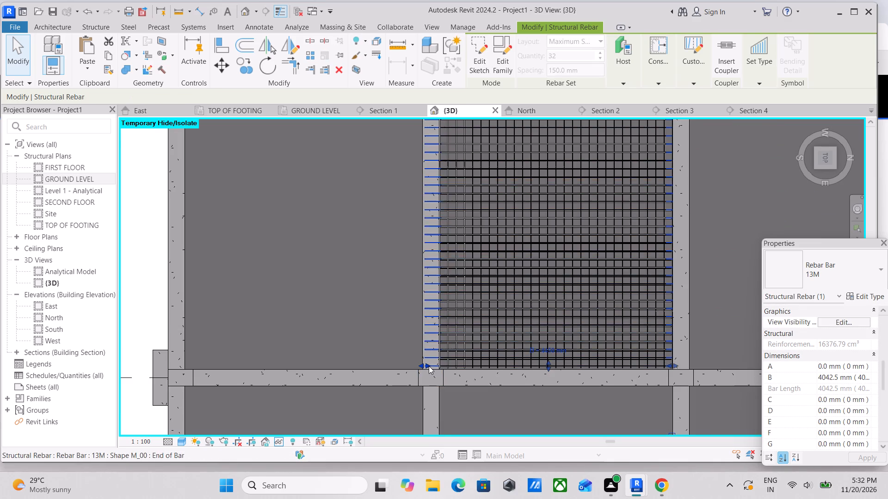
scroll(429, 366, up, 7)
drag(419, 360, 461, 366)
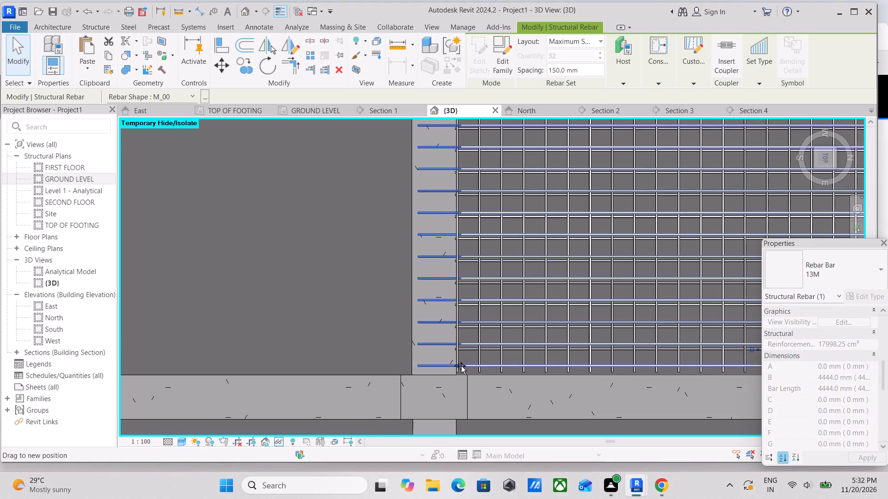
drag(461, 366, 458, 365)
Examine the trimmed slab reinforcement from above, from the back-left corner and in the left side view.
scroll(441, 356, down, 7)
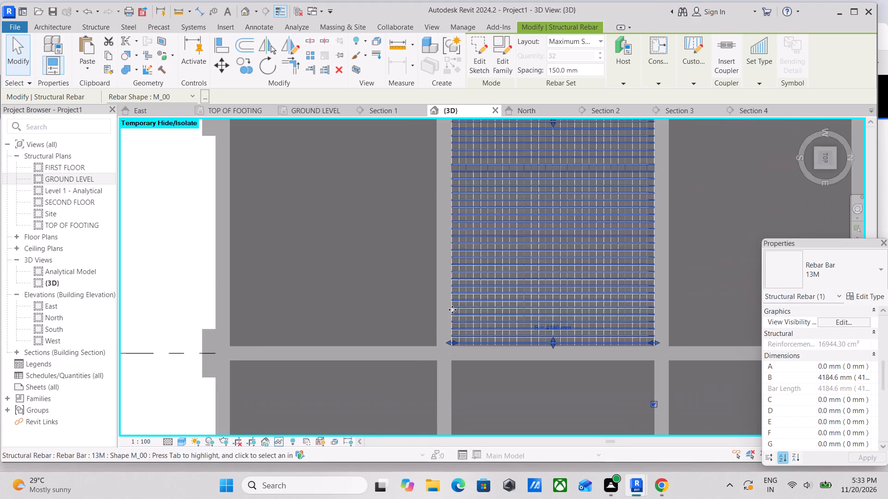
scroll(452, 310, down, 2)
middle_drag(452, 310, 472, 429)
middle_drag(536, 355, 517, 370)
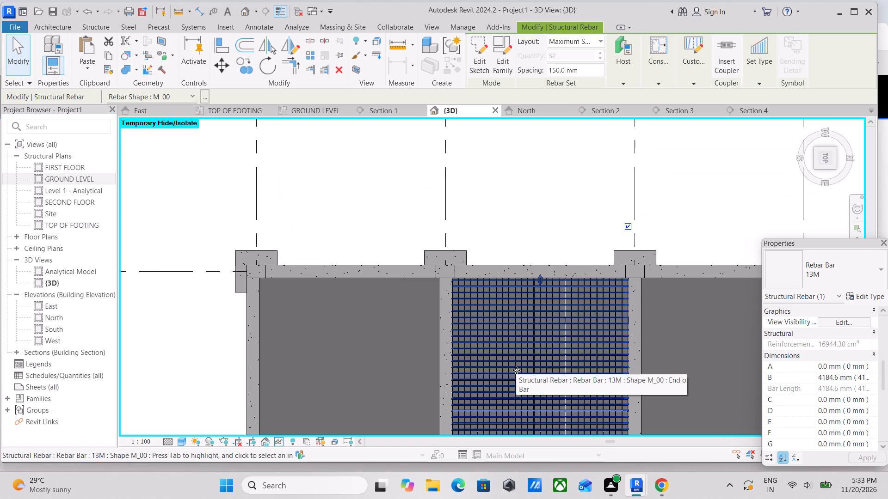
click(835, 149)
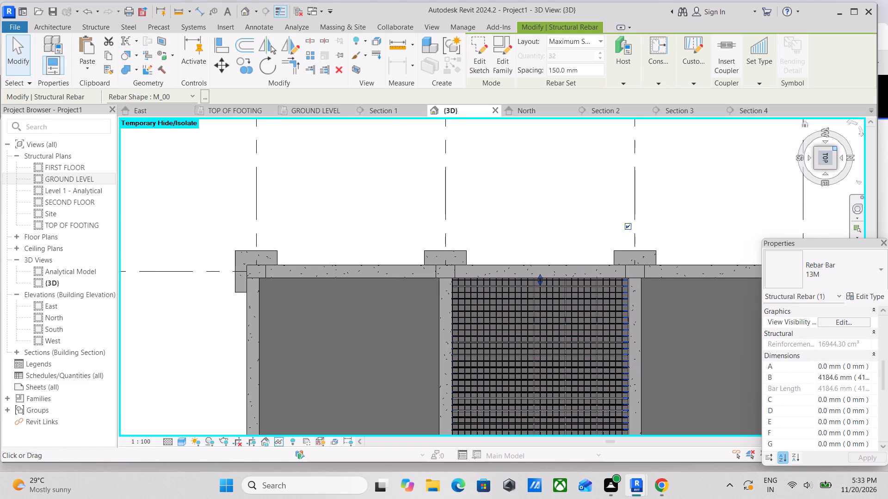
scroll(677, 272, down, 1)
middle_drag(675, 272, 655, 244)
scroll(629, 262, up, 5)
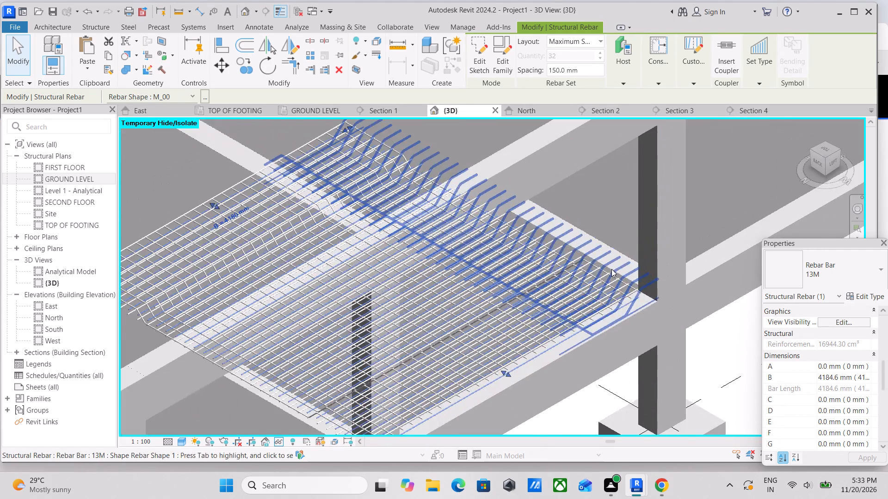
scroll(611, 269, up, 3)
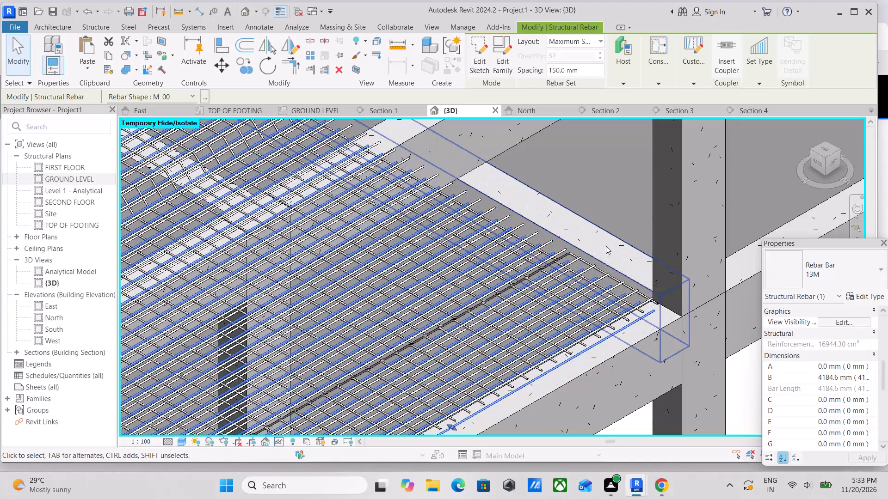
scroll(604, 273, down, 5)
scroll(581, 323, down, 3)
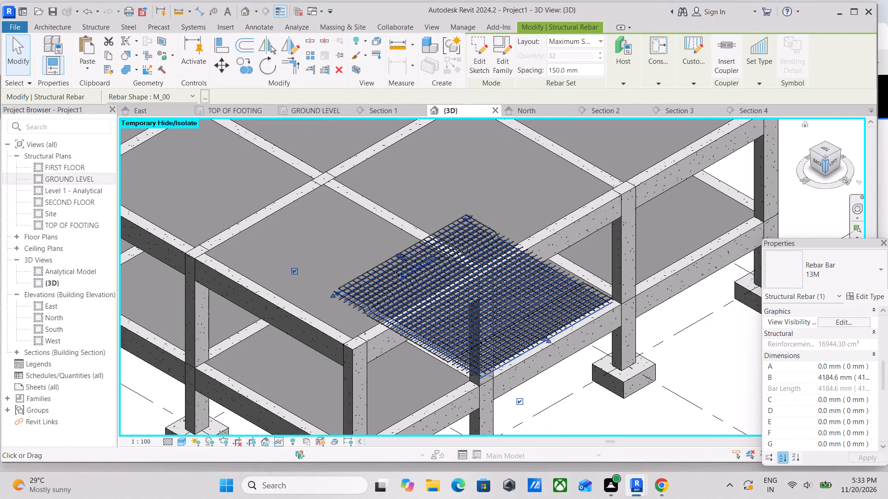
click(834, 164)
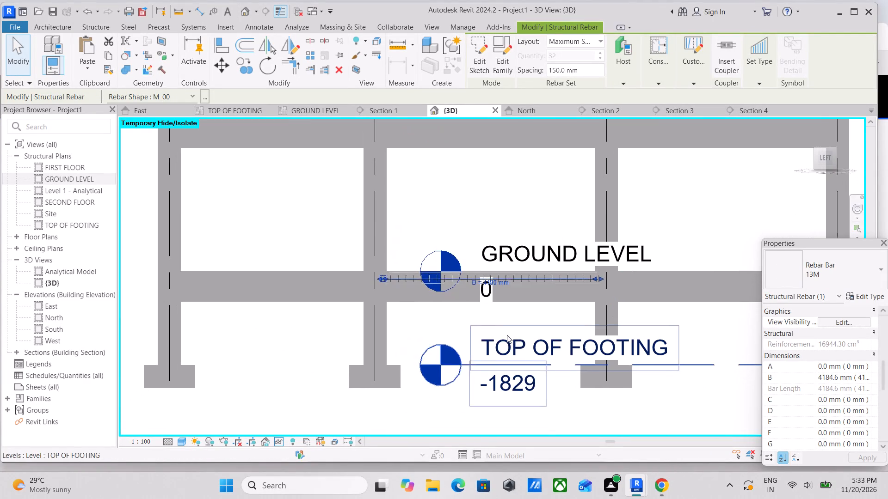
middle_drag(398, 284, 438, 328)
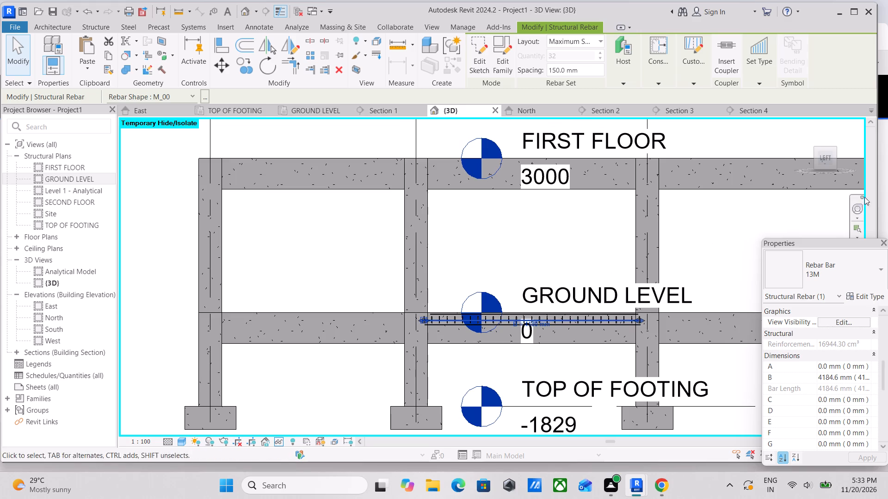
click(814, 150)
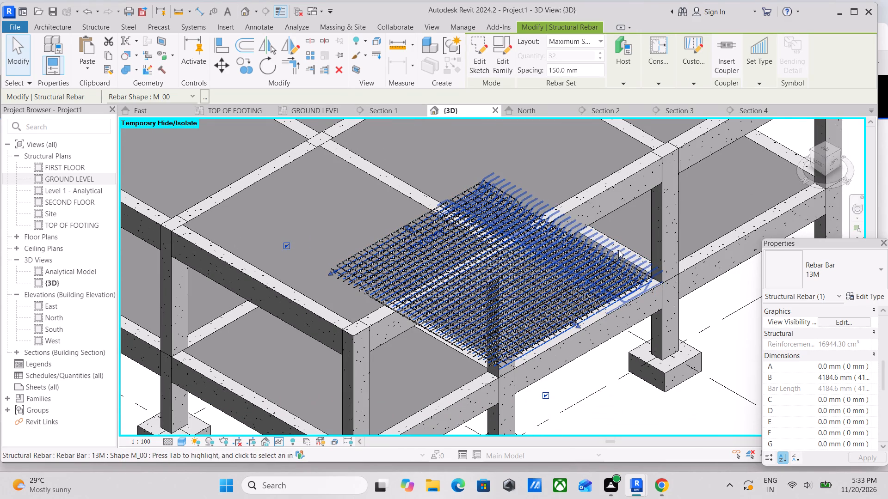
Remove the first bar, at the outer beam, from the cranked 13M set along the south beam, leaving 31 bars.
click(618, 249)
scroll(618, 249, up, 4)
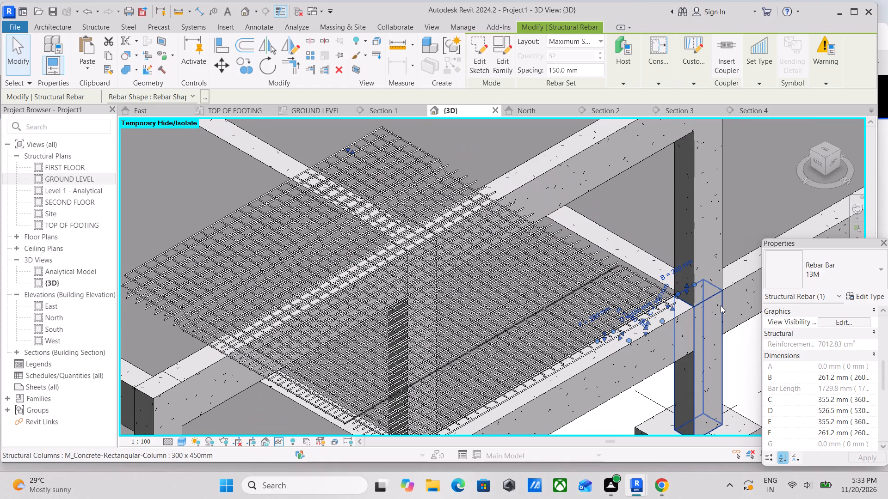
click(832, 160)
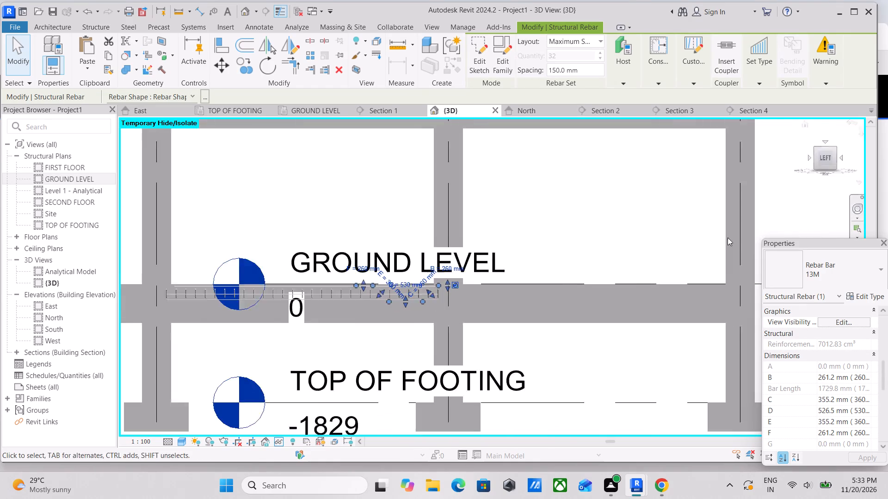
scroll(544, 317, up, 2)
scroll(531, 266, up, 1)
middle_drag(531, 266, 599, 348)
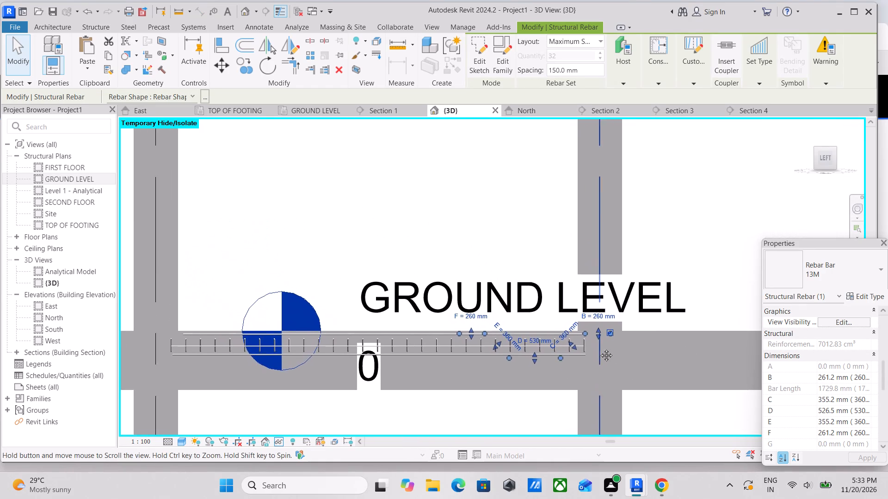
middle_drag(599, 348, 602, 351)
scroll(593, 333, up, 9)
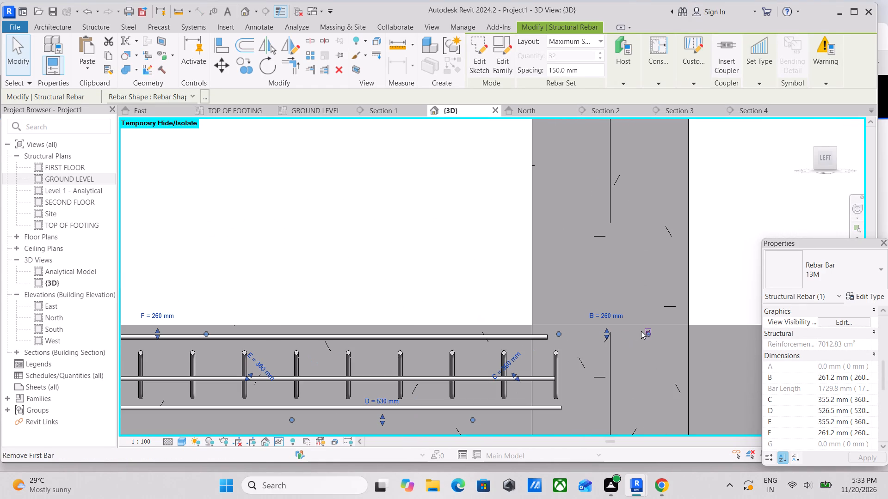
drag(648, 329, 630, 328)
scroll(632, 334, down, 4)
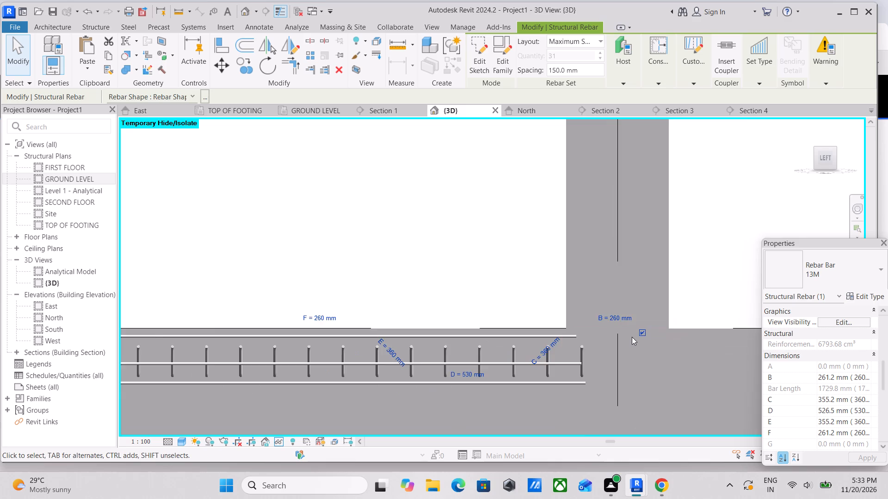
scroll(632, 337, down, 4)
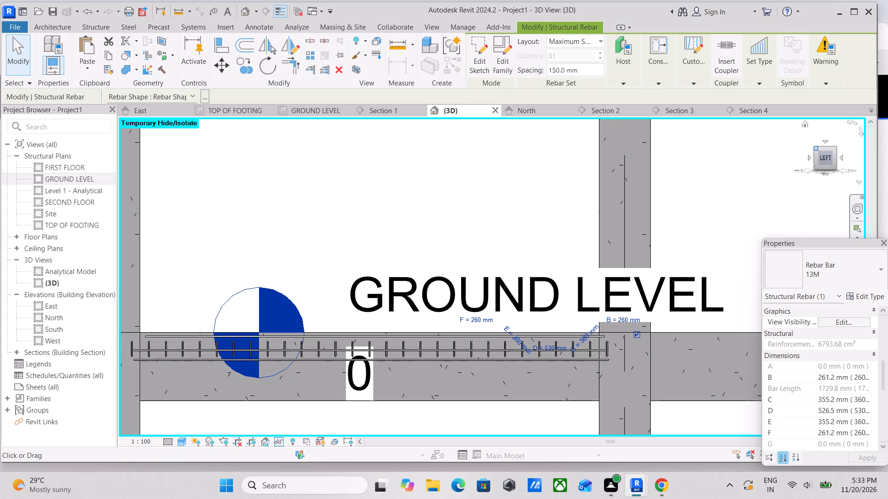
click(816, 149)
scroll(669, 334, down, 1)
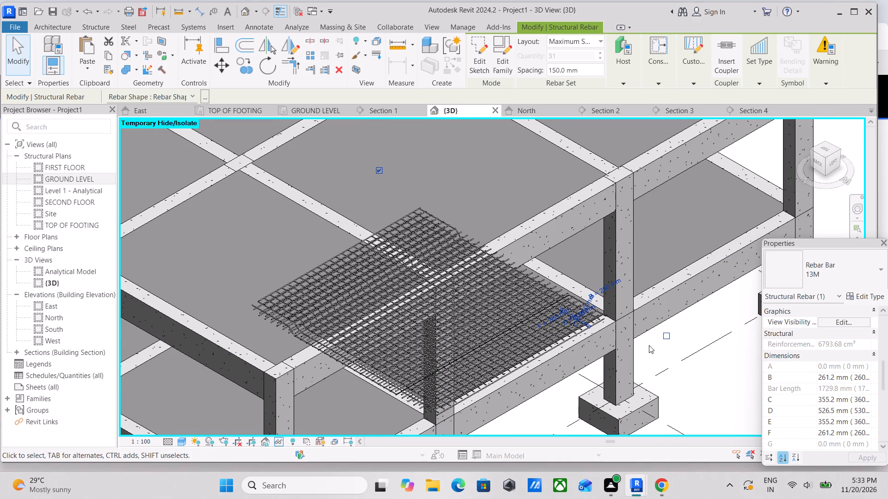
key(Escape)
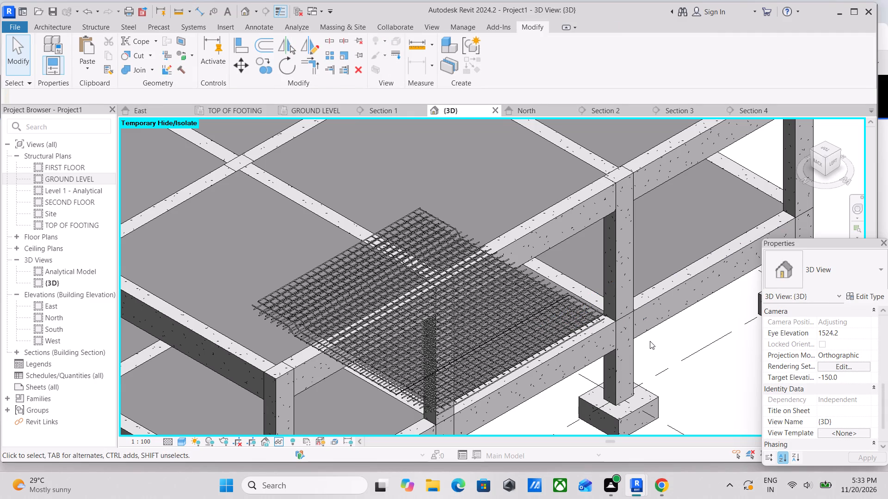
Propagate the B–C ground level floor's rebar, aligned by host, to the neighbouring C–D and A–B floors between grids 1 and 2.
scroll(539, 295, up, 6)
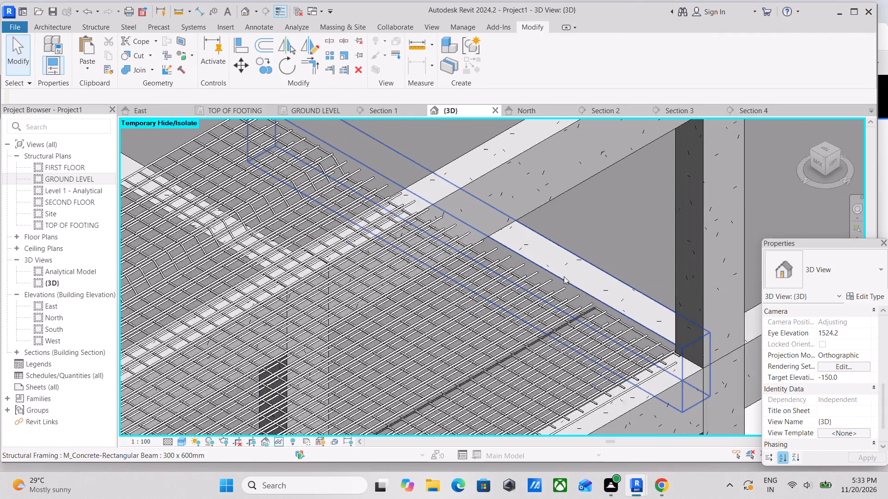
scroll(564, 276, up, 2)
click(558, 280)
scroll(558, 280, down, 4)
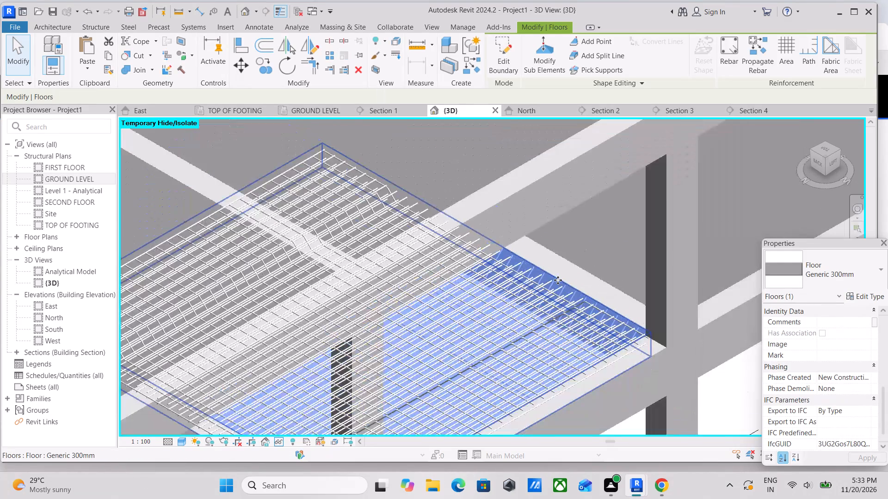
scroll(558, 280, down, 3)
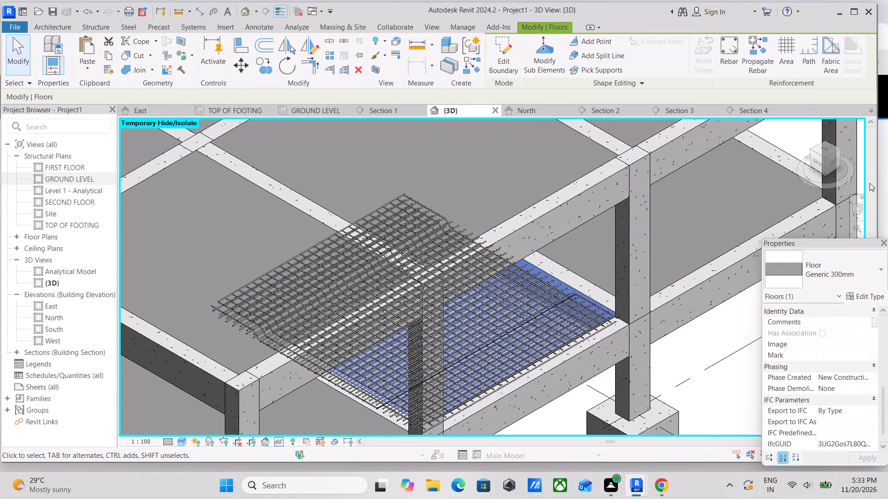
click(752, 59)
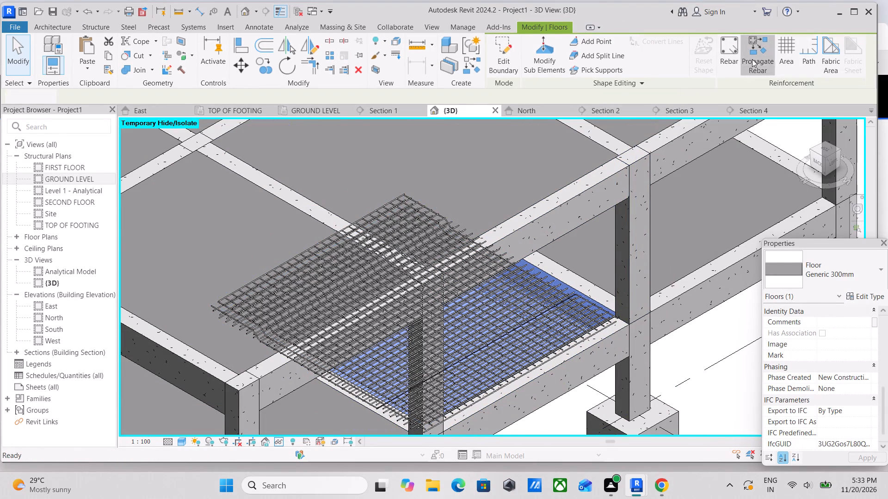
scroll(652, 287, down, 1)
middle_drag(650, 287, 582, 367)
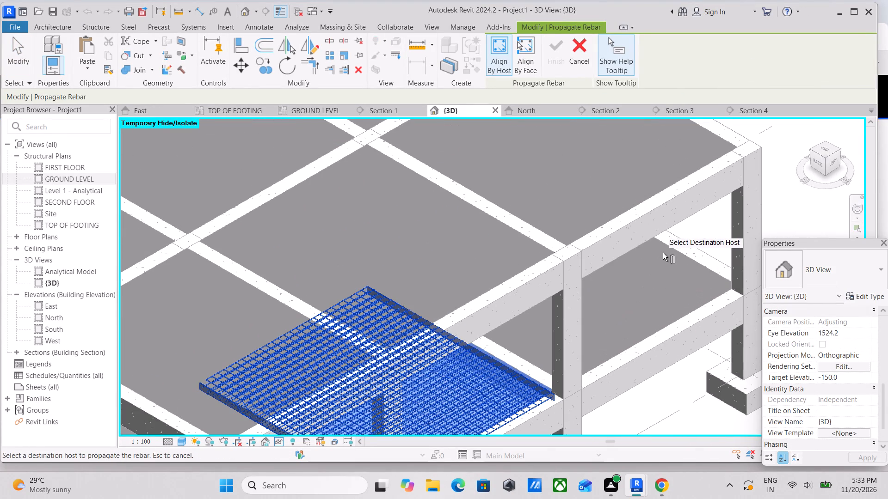
click(664, 248)
scroll(634, 298, down, 2)
middle_drag(634, 298, 669, 188)
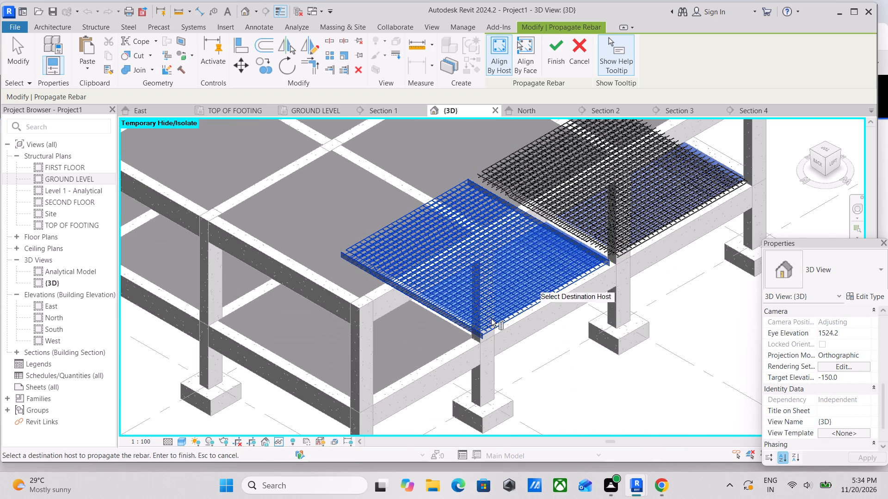
middle_drag(460, 319, 518, 289)
click(281, 292)
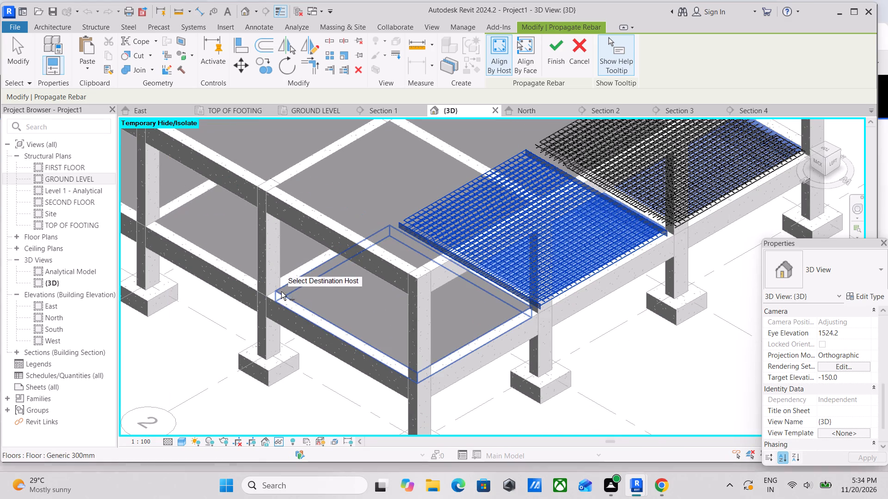
Propagate the same rebar to the three ground level floors between grids A and B, from grid 2 through grid 5.
middle_drag(302, 292, 328, 319)
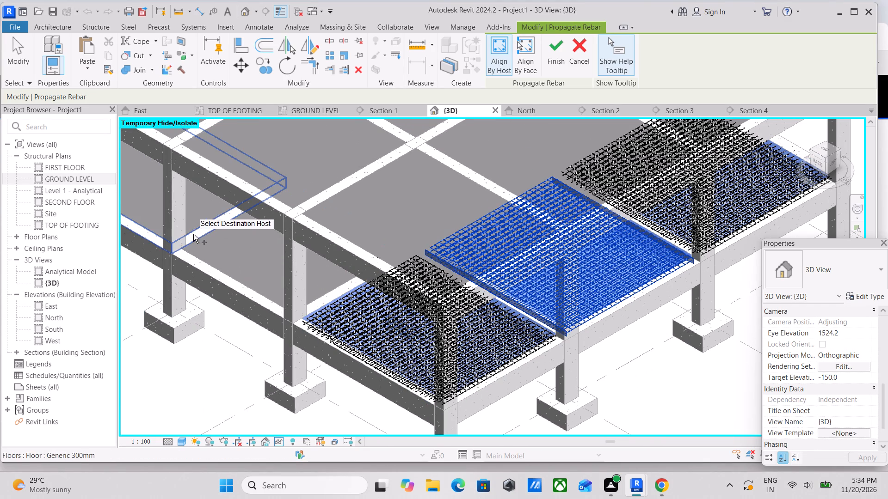
click(198, 241)
middle_drag(227, 268, 275, 299)
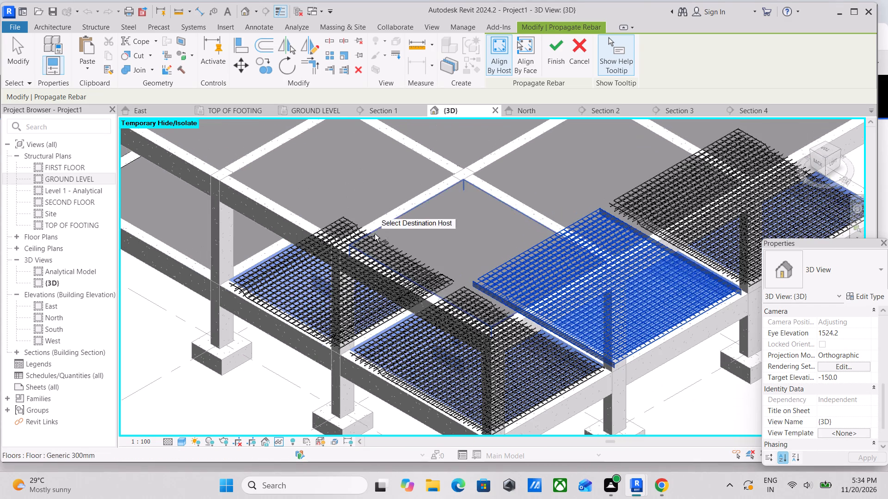
scroll(423, 351, down, 3)
middle_drag(423, 351, 425, 326)
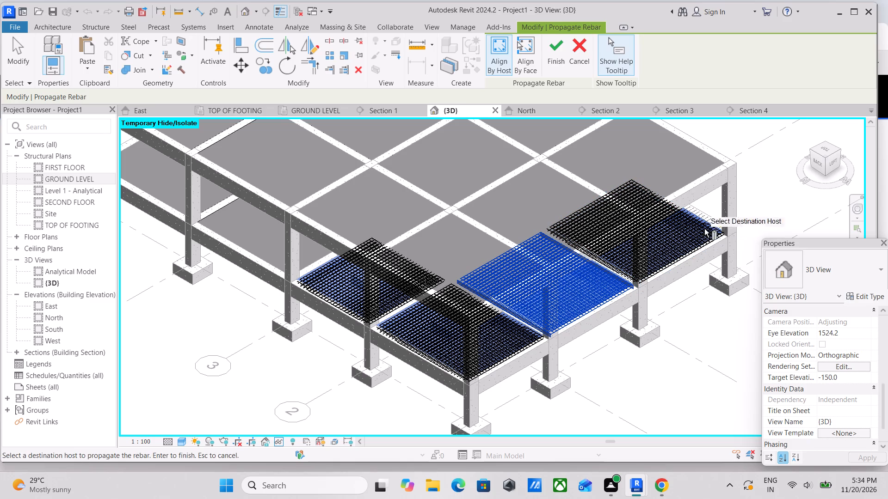
click(824, 171)
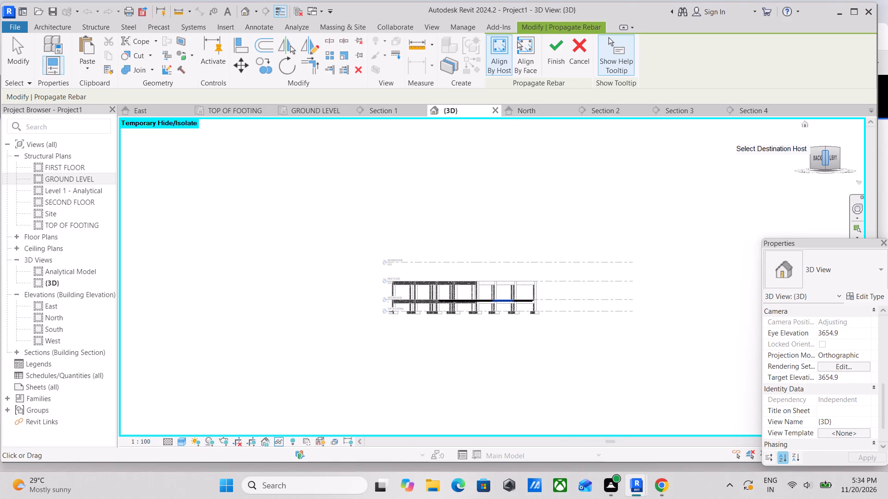
click(825, 147)
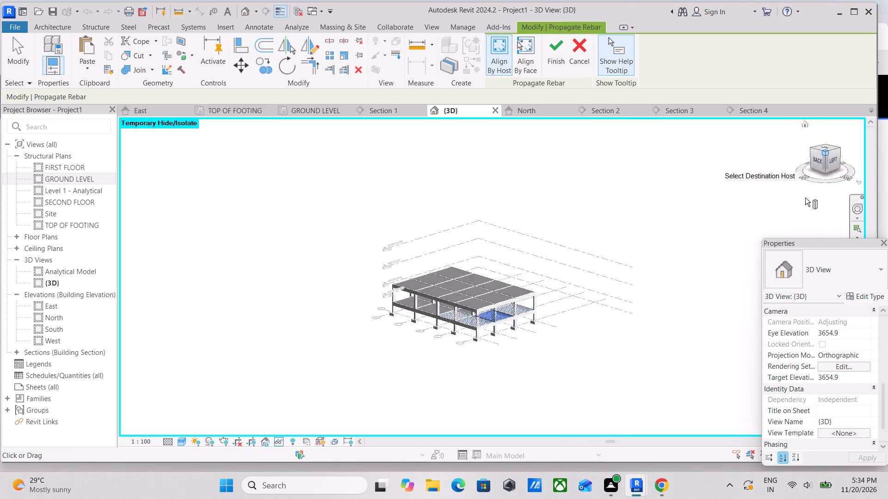
scroll(6, 498, up, 1)
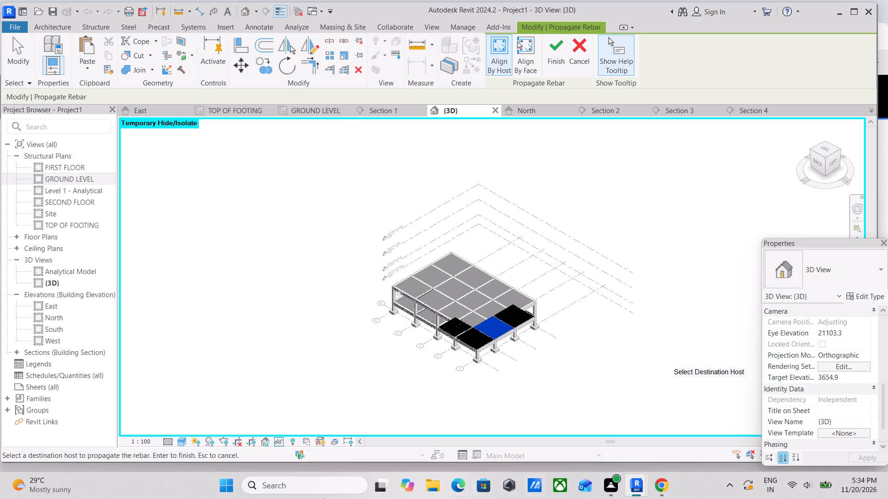
scroll(416, 280, up, 4)
scroll(419, 351, up, 8)
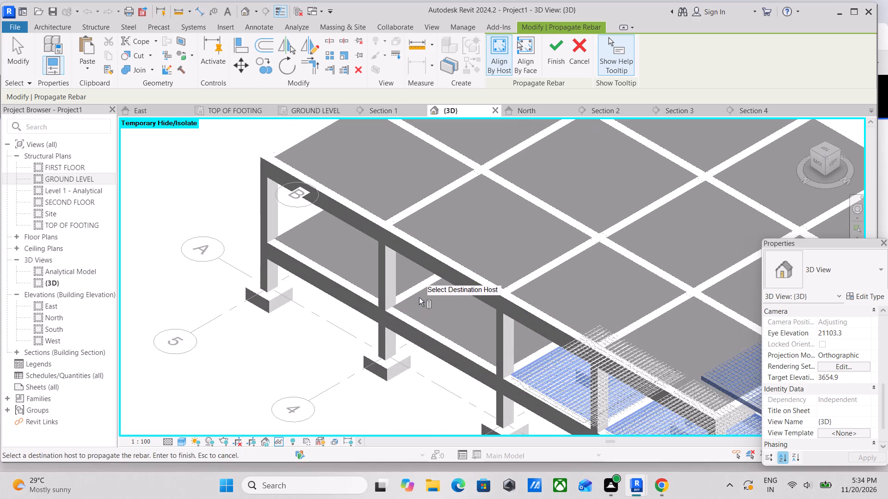
click(419, 293)
middle_drag(410, 299, 428, 340)
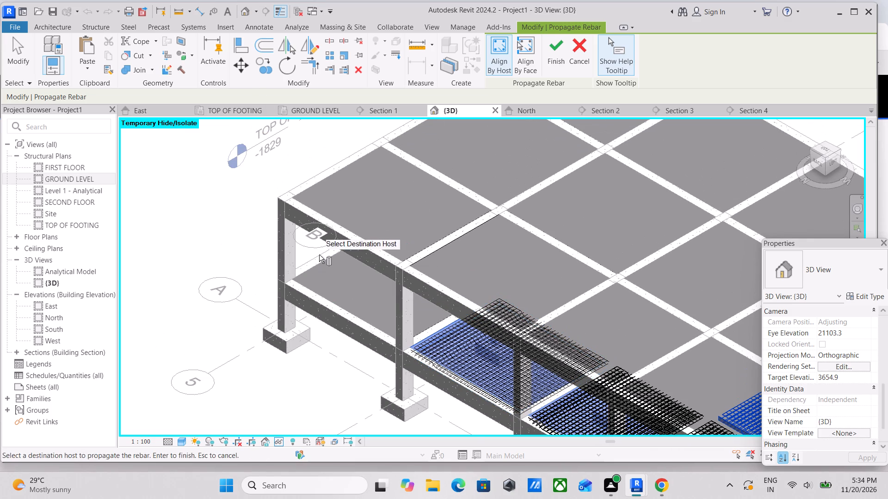
click(319, 261)
Propagate the rebar to the three ground level floors between grids C and D, from grid 2 through grid 5.
scroll(320, 262, down, 3)
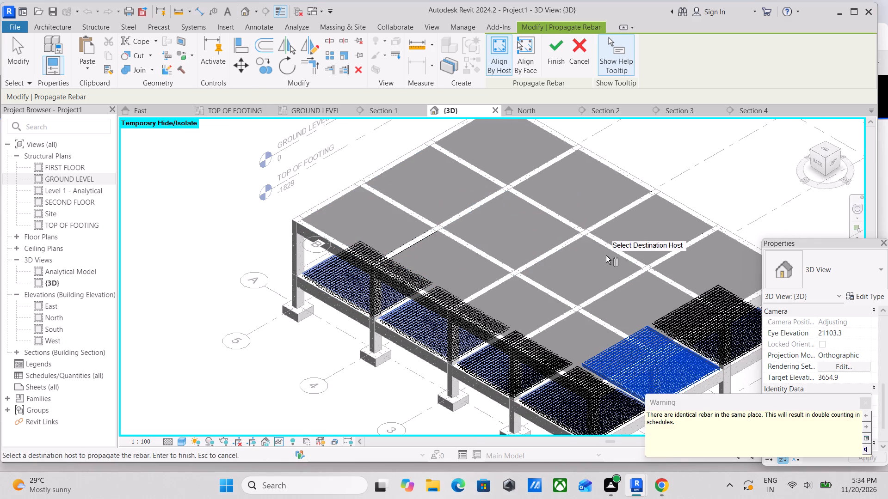
scroll(606, 256, down, 1)
middle_drag(606, 255, 575, 268)
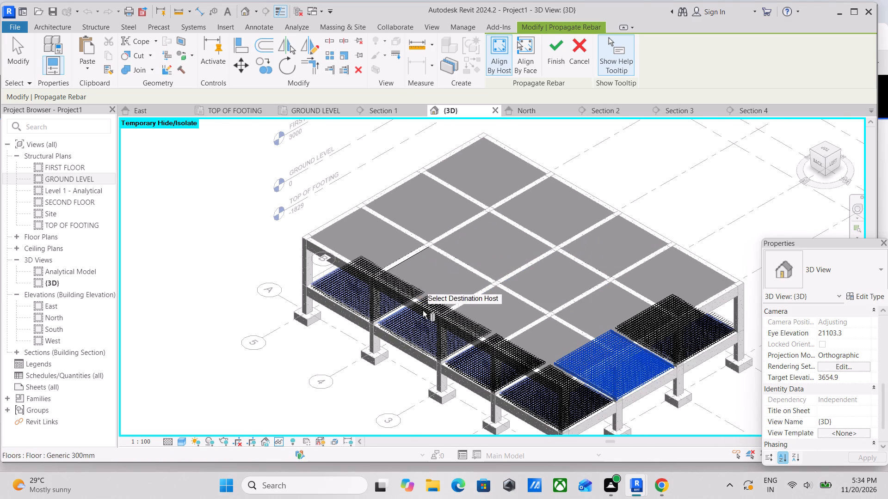
scroll(449, 313, up, 3)
middle_drag(605, 323, 479, 286)
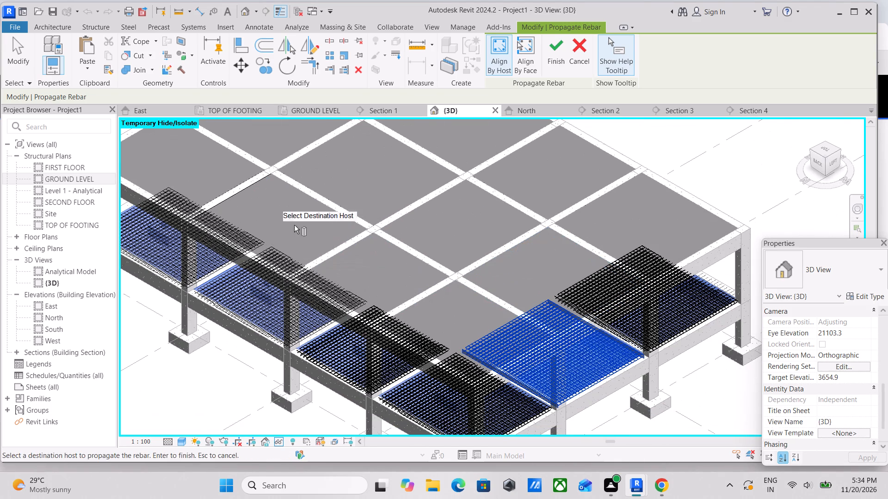
scroll(415, 291, down, 4)
middle_drag(415, 291, 467, 238)
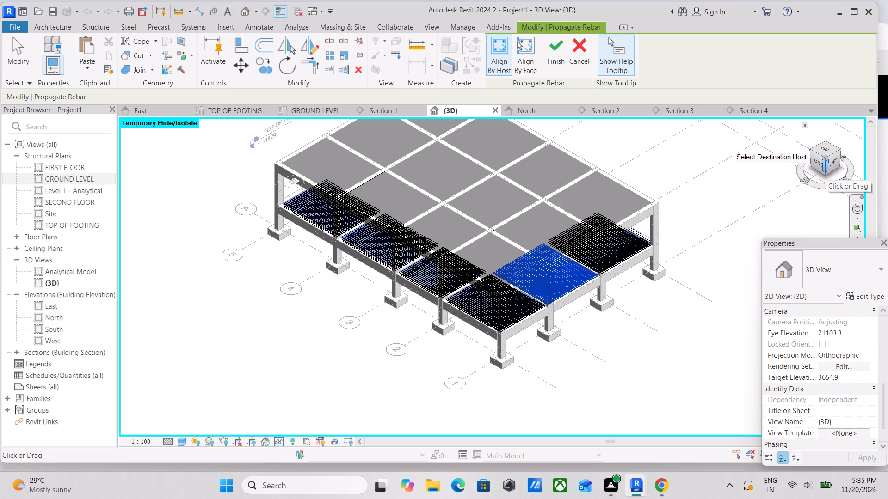
scroll(662, 230, up, 3)
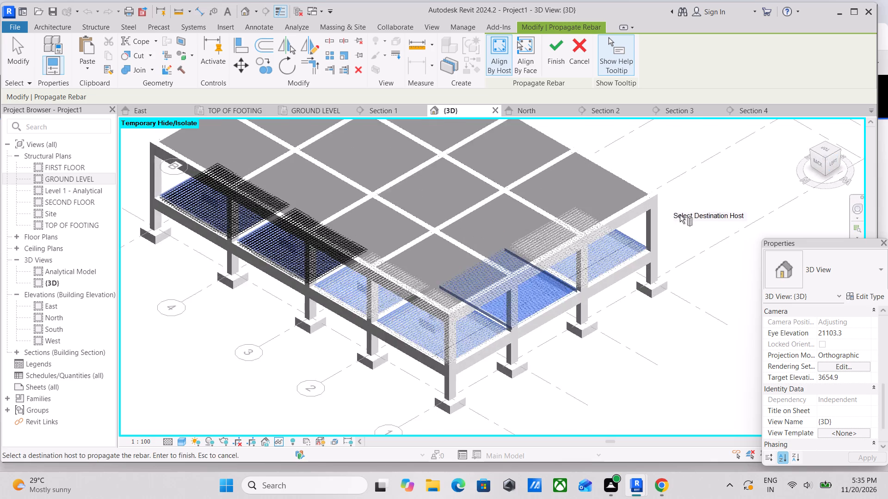
click(843, 148)
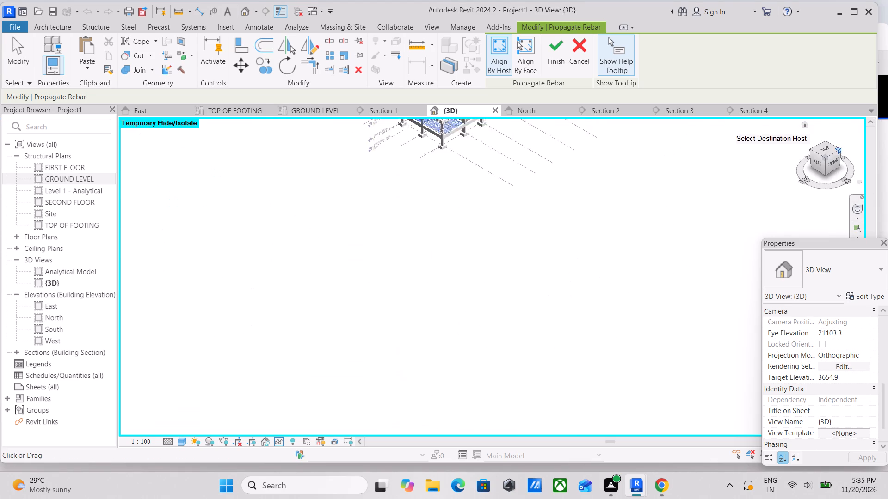
scroll(493, 318, up, 7)
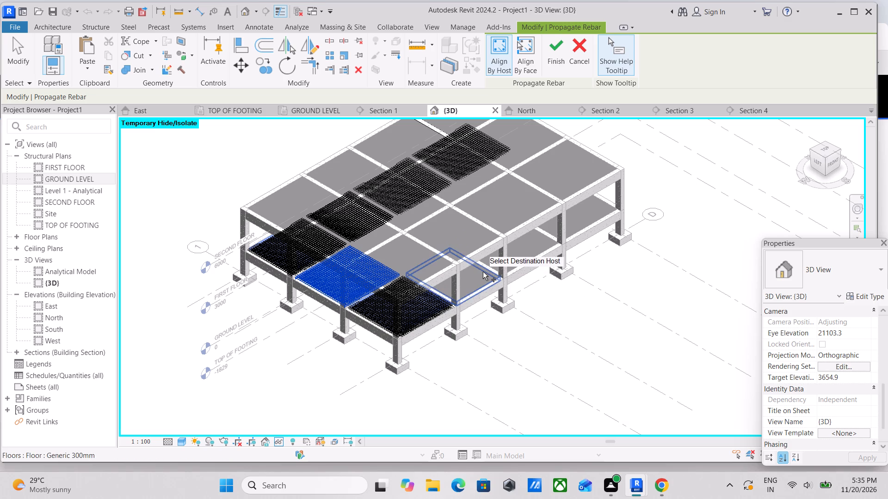
click(483, 272)
middle_drag(484, 270, 471, 311)
scroll(530, 274, up, 2)
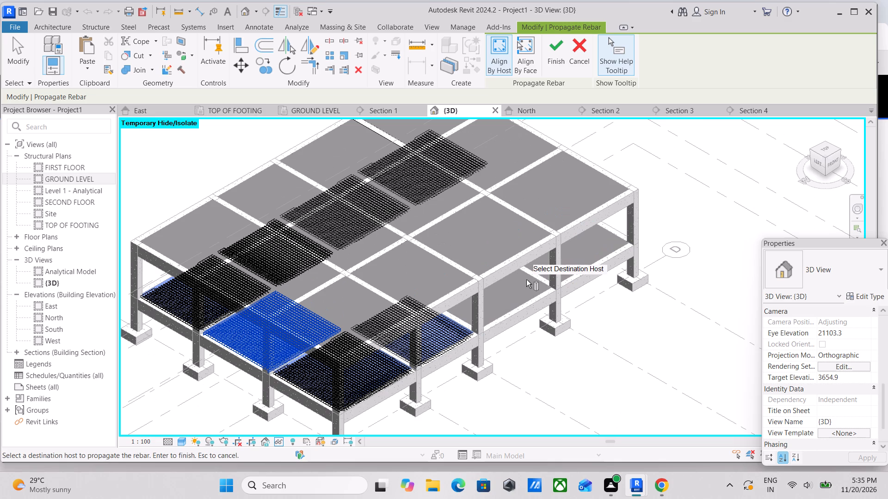
click(526, 280)
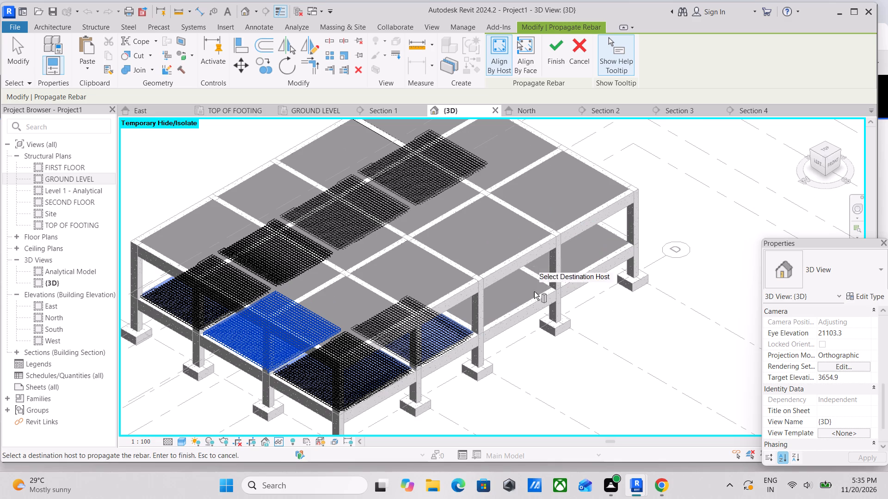
click(538, 280)
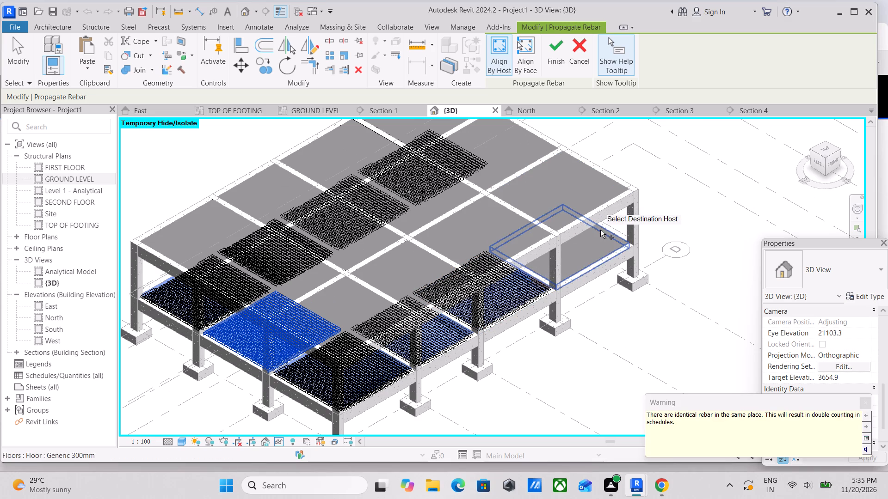
click(601, 230)
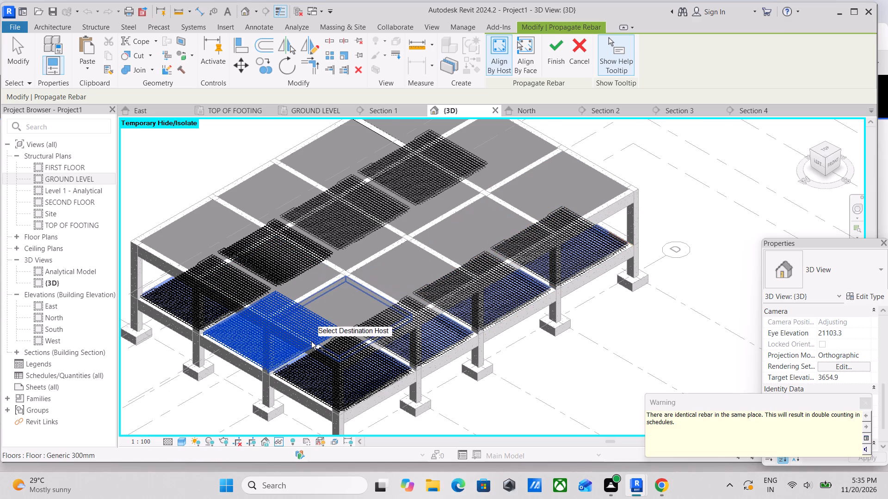
Propagate the rebar to the ground level floor between grids B and C in the end bay between grids 4 and 5.
scroll(311, 341, down, 1)
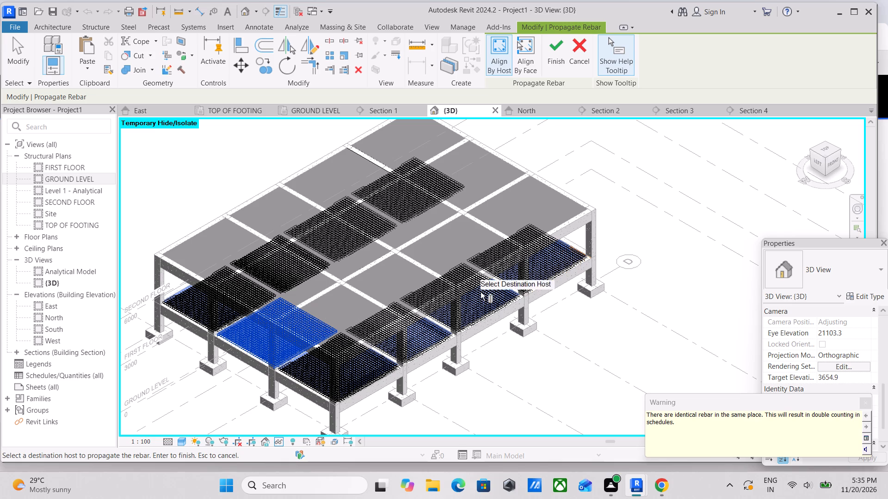
click(816, 154)
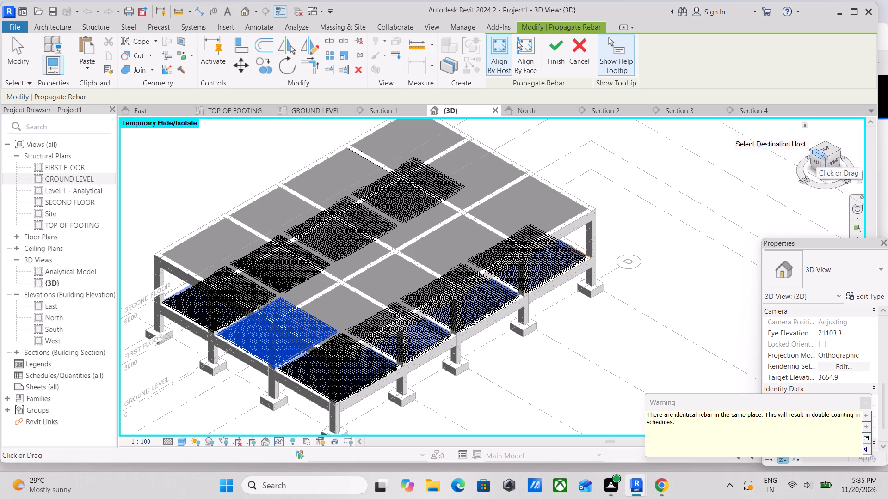
scroll(413, 334, up, 4)
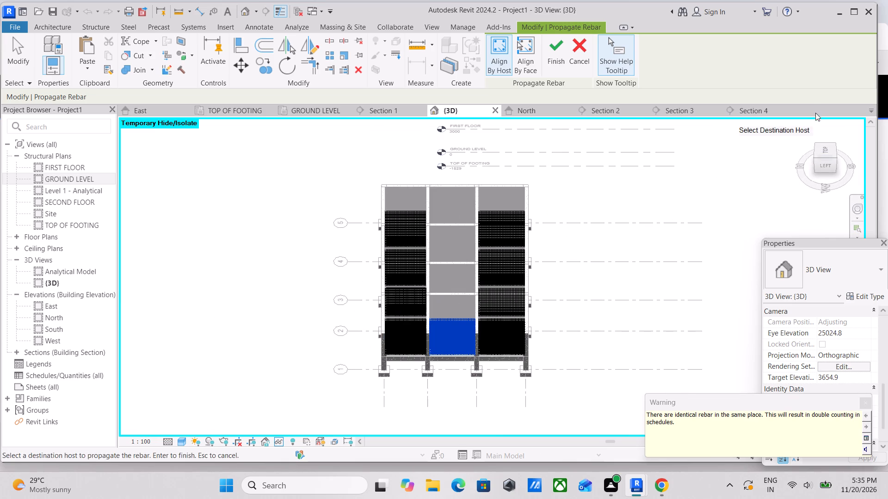
click(828, 144)
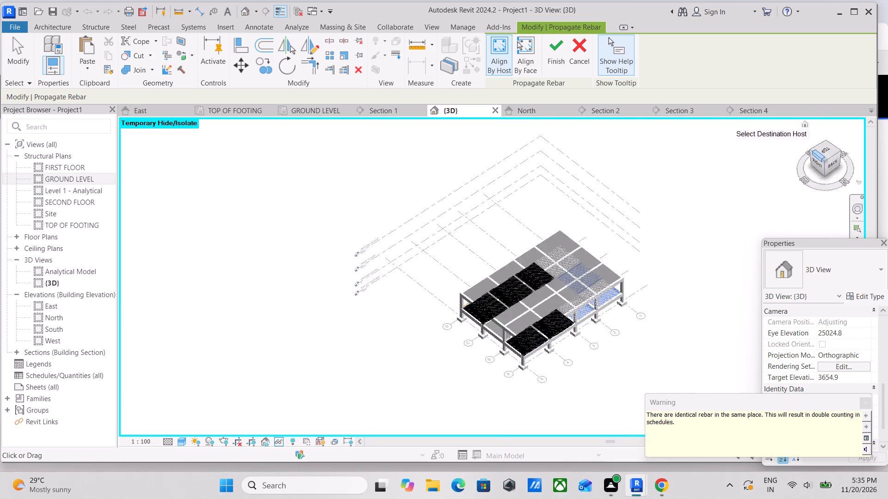
scroll(525, 363, up, 3)
scroll(525, 316, up, 3)
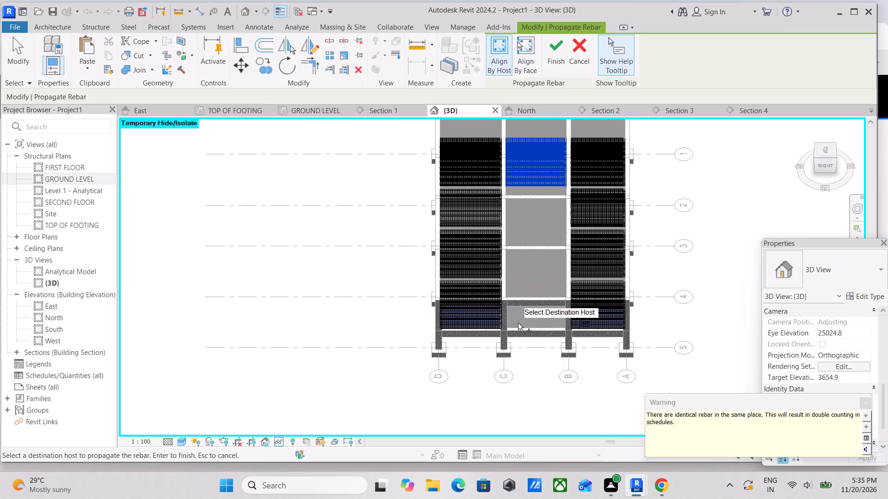
scroll(522, 323, up, 3)
click(527, 328)
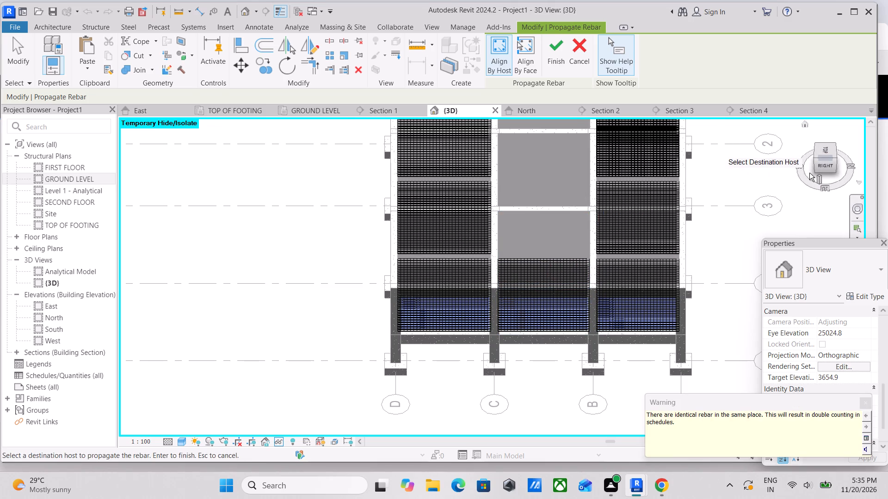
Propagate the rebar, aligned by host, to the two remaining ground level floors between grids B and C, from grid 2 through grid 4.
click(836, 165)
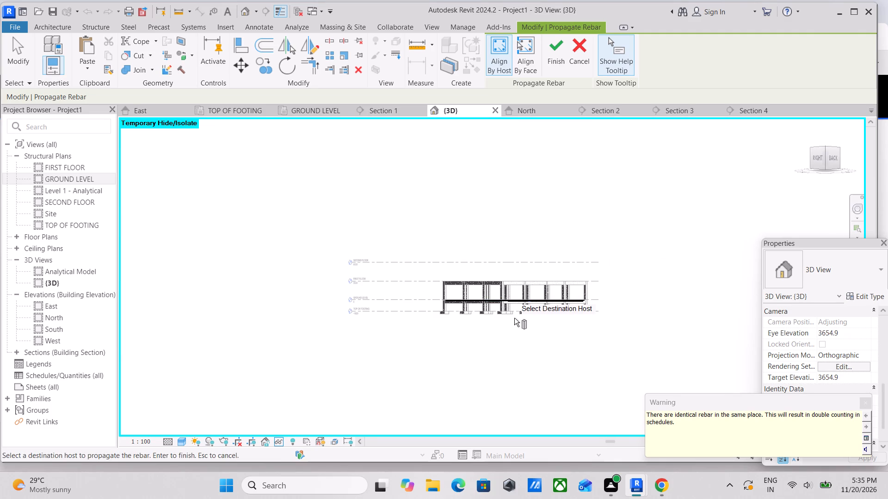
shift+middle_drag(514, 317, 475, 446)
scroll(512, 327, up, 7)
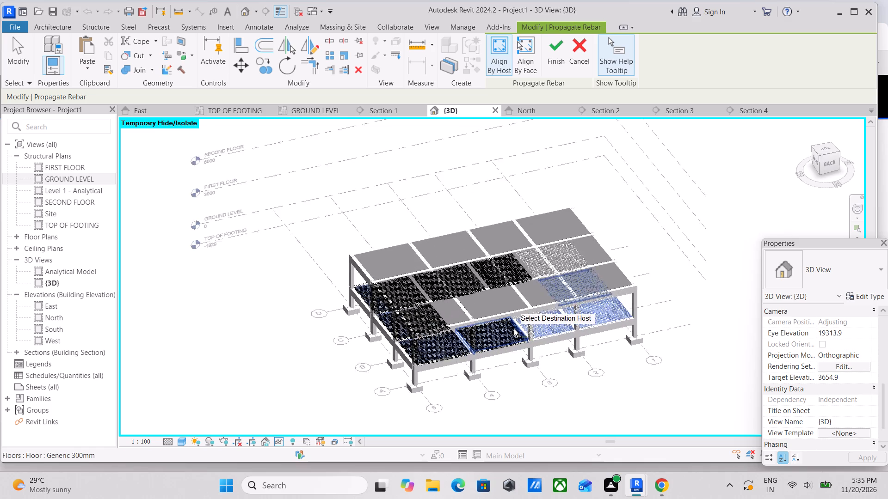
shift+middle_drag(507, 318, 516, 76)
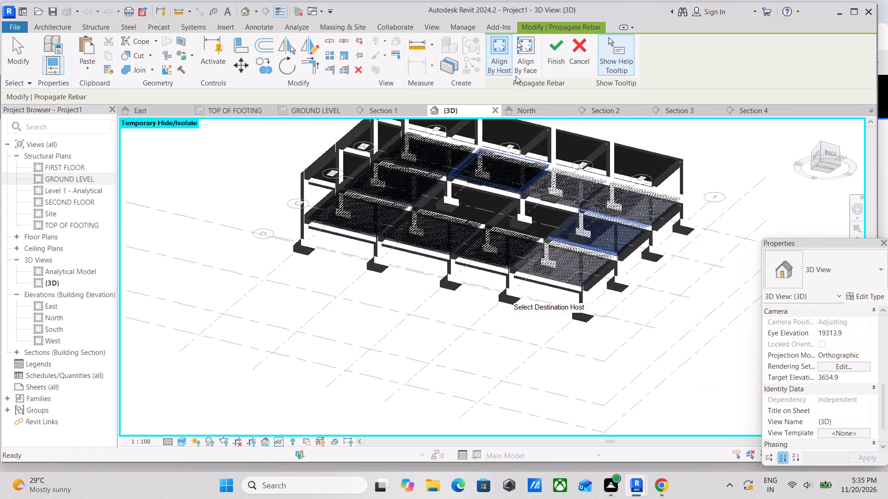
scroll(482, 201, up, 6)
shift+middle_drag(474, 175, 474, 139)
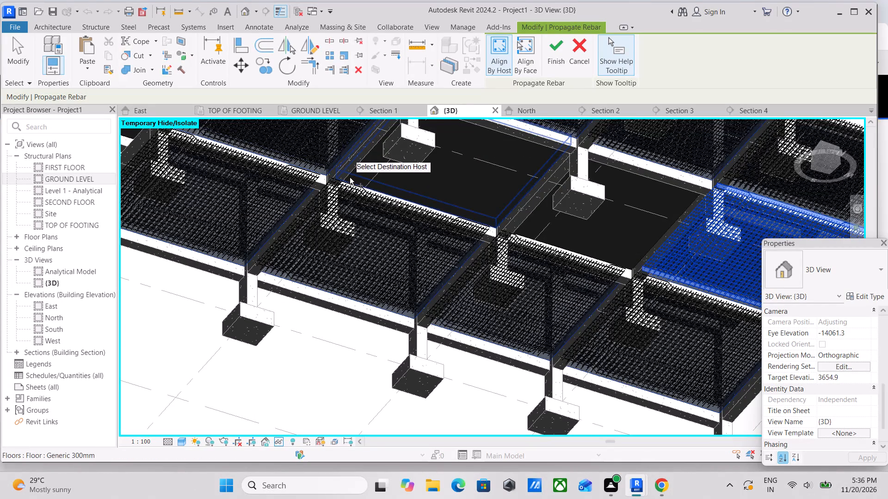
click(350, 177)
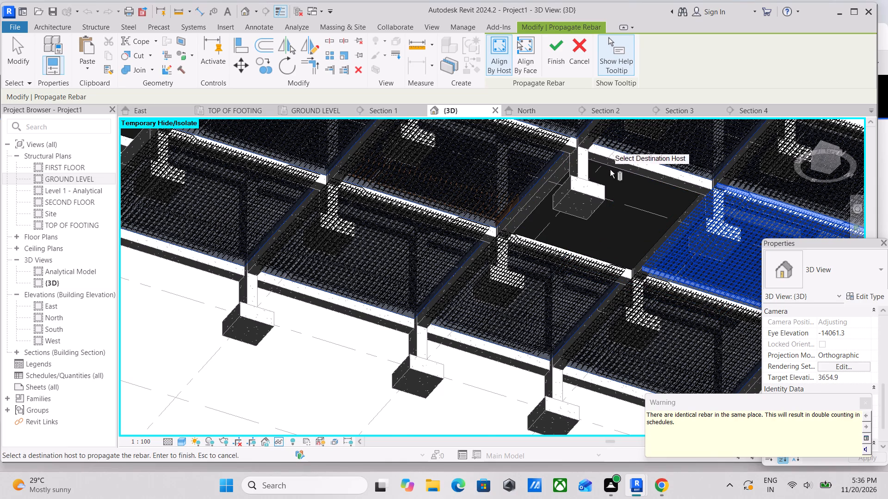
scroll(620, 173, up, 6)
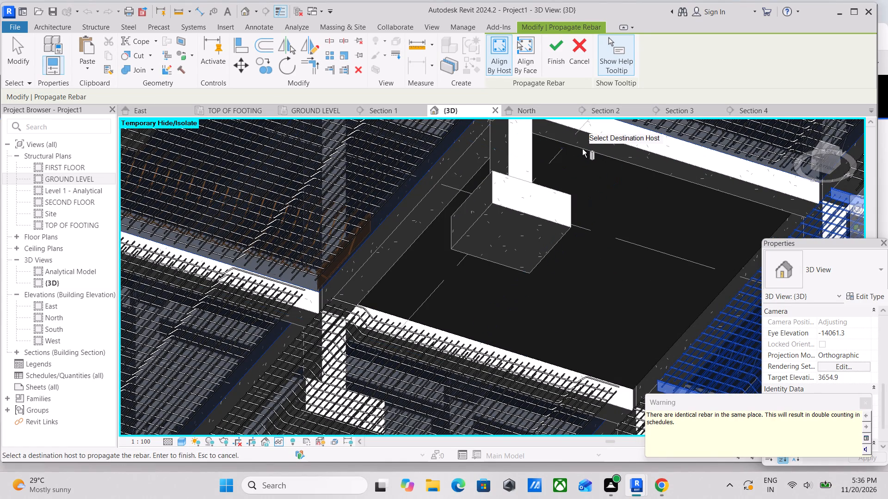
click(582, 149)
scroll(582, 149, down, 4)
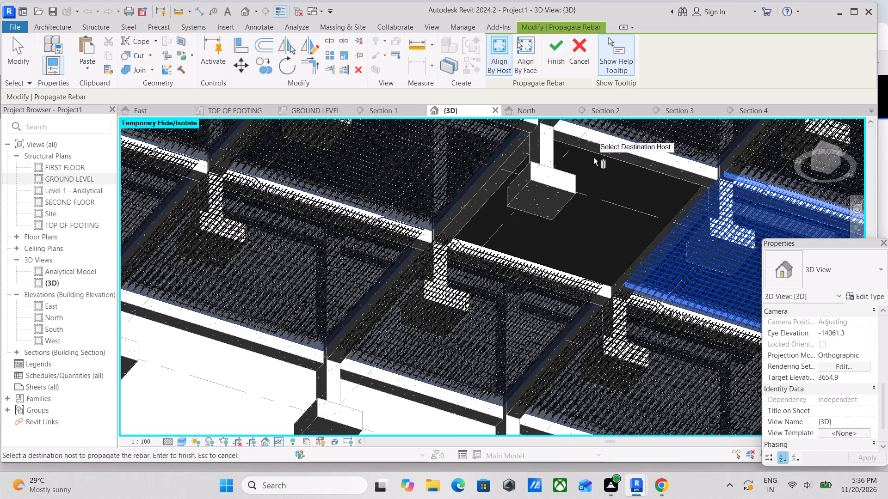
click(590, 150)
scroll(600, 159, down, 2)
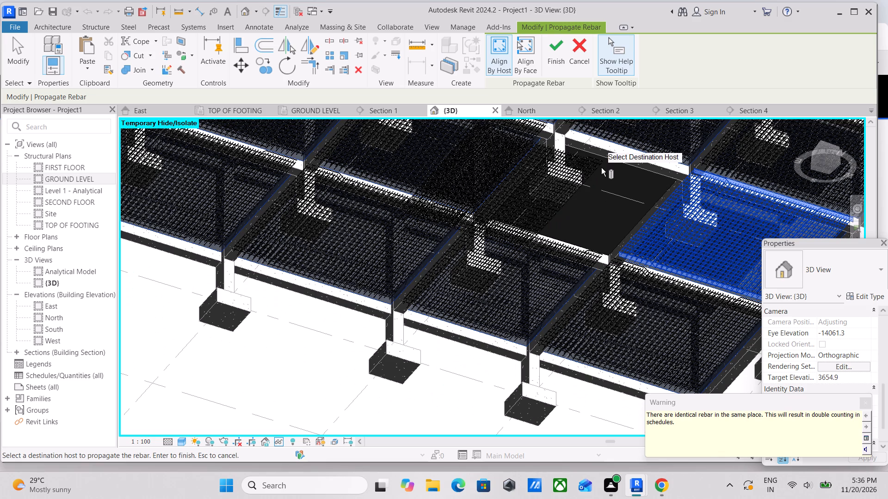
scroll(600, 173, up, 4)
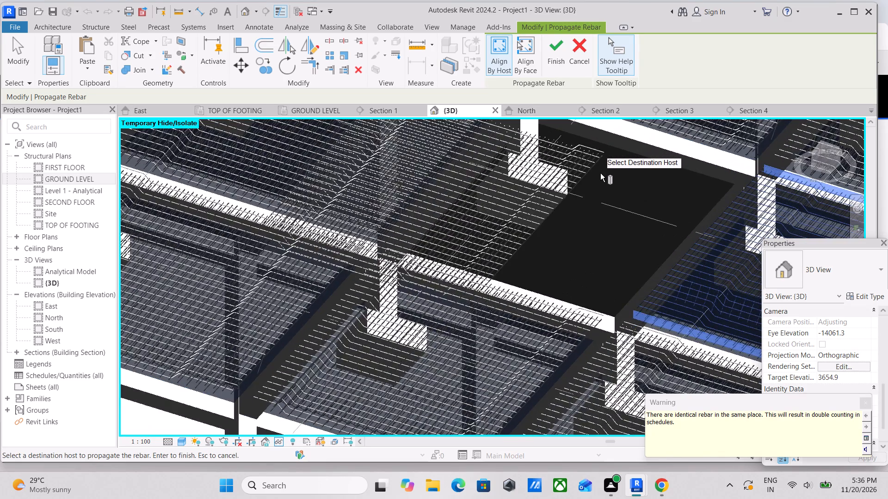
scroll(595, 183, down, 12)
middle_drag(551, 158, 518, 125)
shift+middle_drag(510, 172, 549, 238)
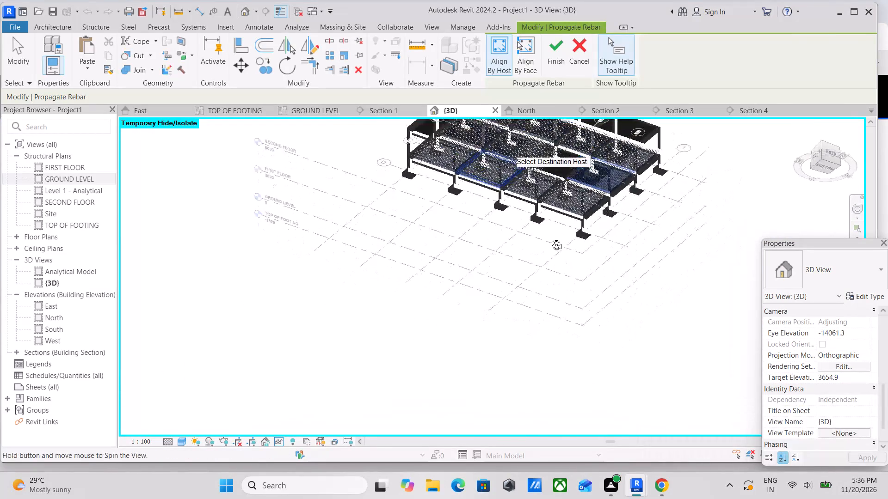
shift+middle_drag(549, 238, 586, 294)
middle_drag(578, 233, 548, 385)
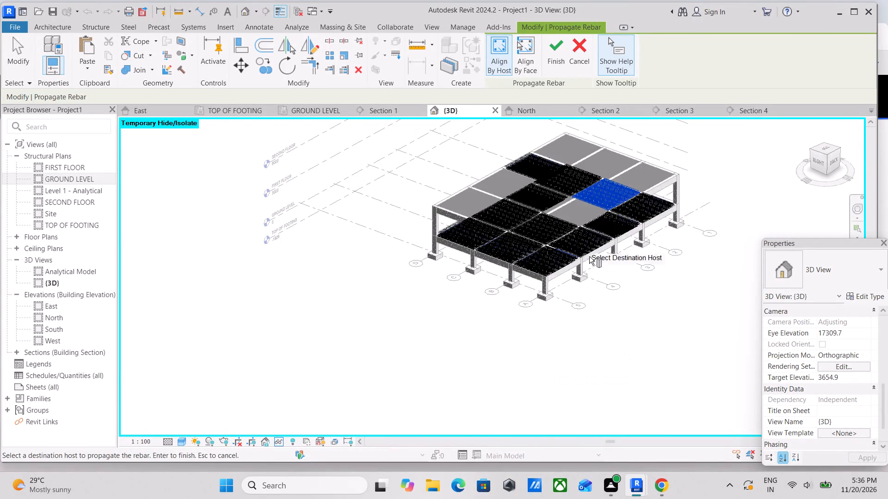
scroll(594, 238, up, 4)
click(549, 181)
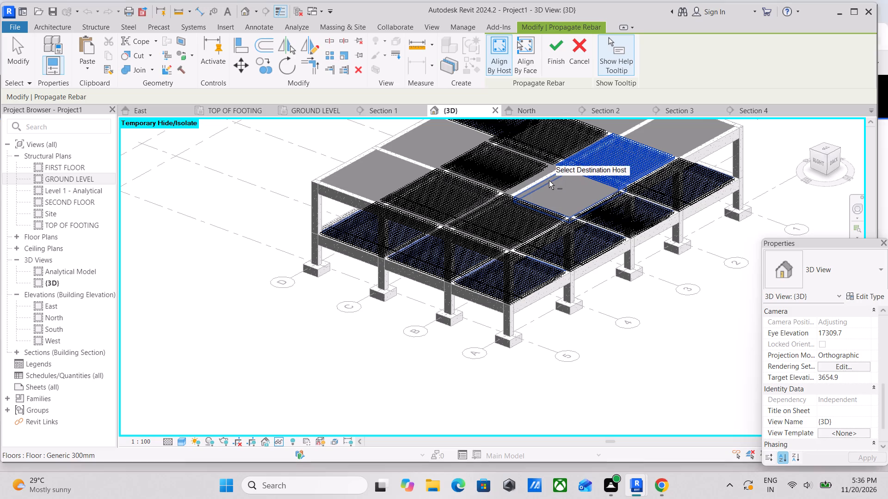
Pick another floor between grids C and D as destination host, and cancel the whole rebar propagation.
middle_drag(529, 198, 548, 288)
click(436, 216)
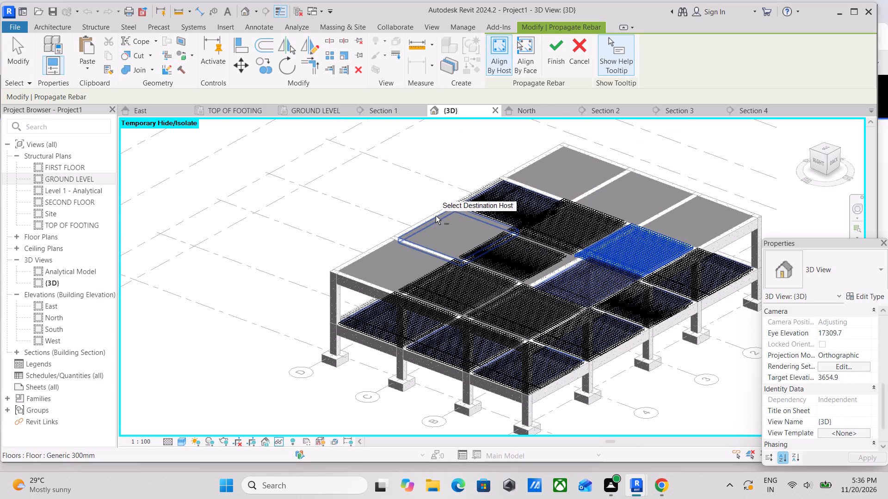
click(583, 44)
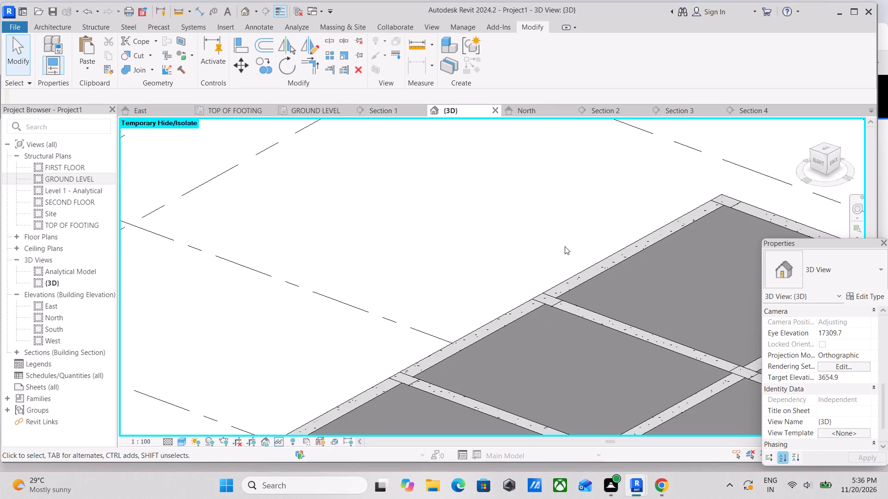
Examine the original 13M slab rebar and the surrounding floor bays in 3D and from the back.
middle_drag(547, 277, 431, 103)
scroll(446, 154, down, 9)
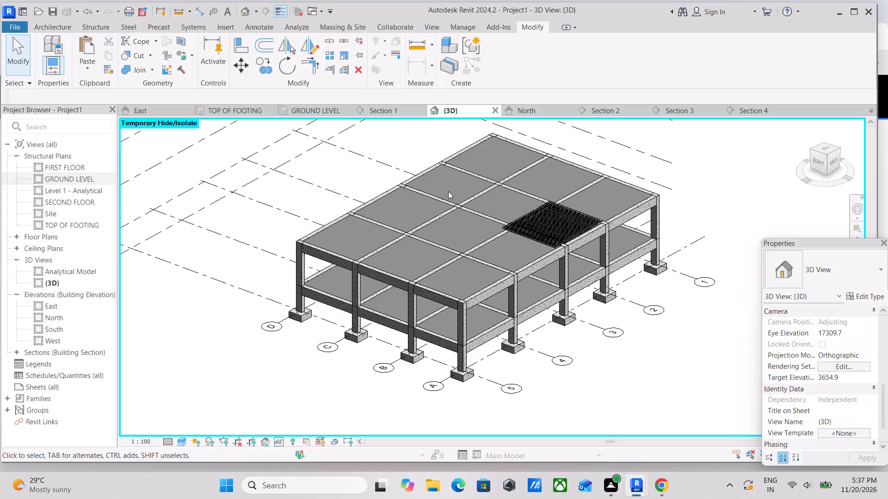
scroll(450, 189, up, 1)
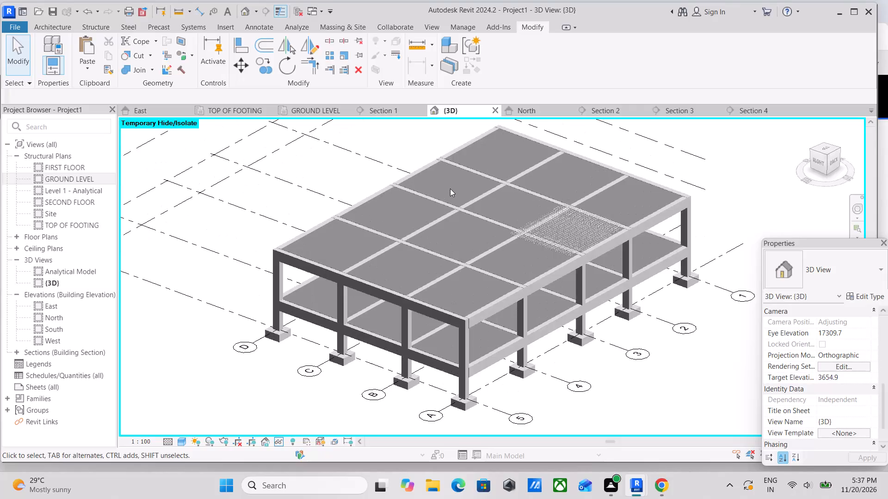
scroll(450, 189, up, 1)
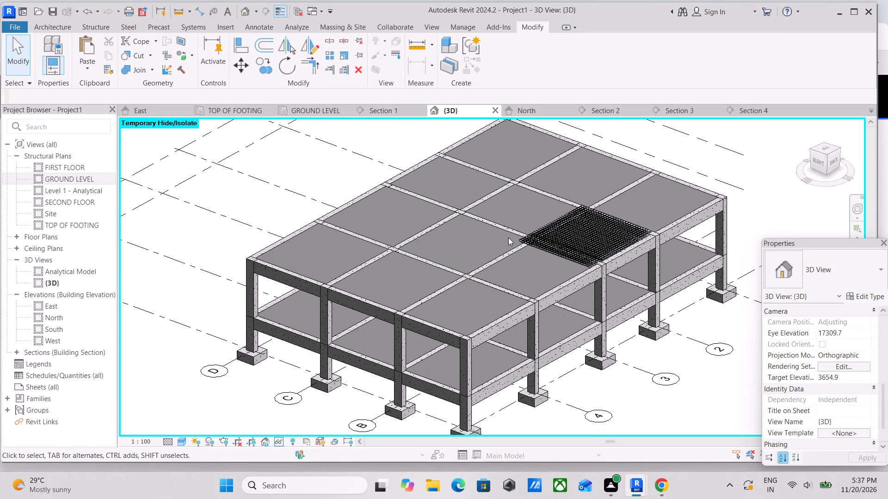
scroll(580, 231, up, 1)
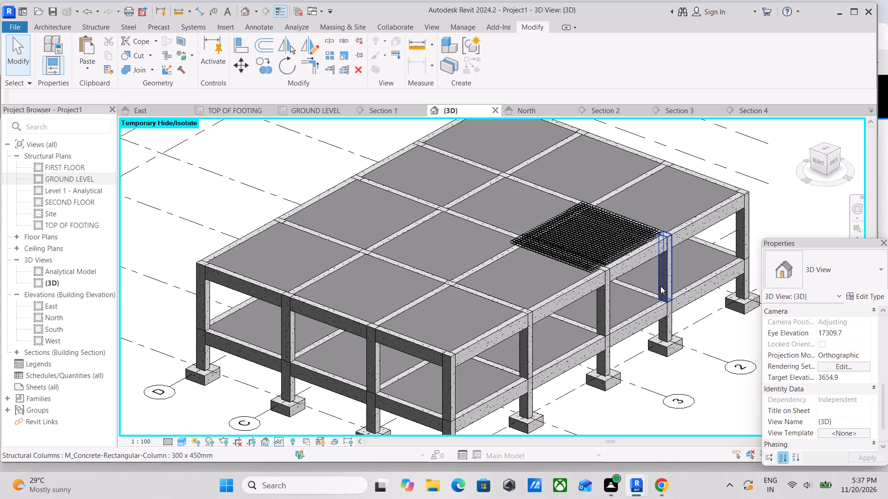
middle_drag(647, 271, 613, 199)
middle_click(613, 194)
scroll(505, 273, up, 2)
scroll(522, 254, down, 4)
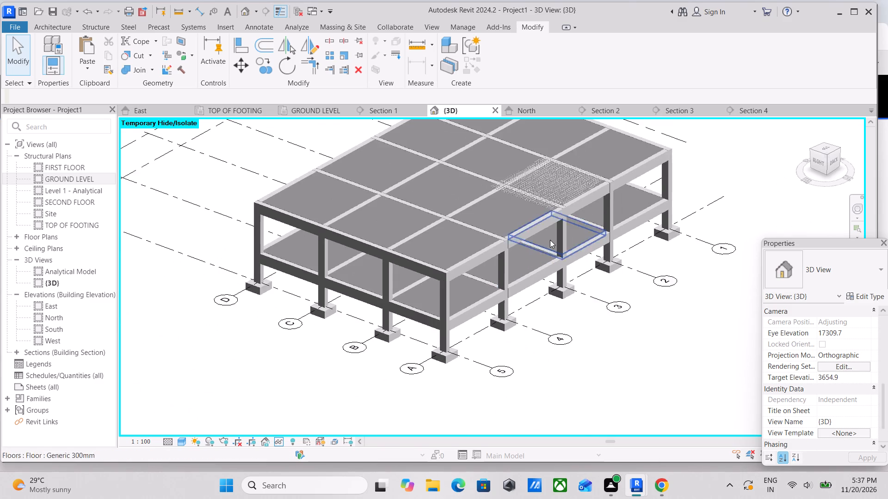
scroll(550, 240, down, 2)
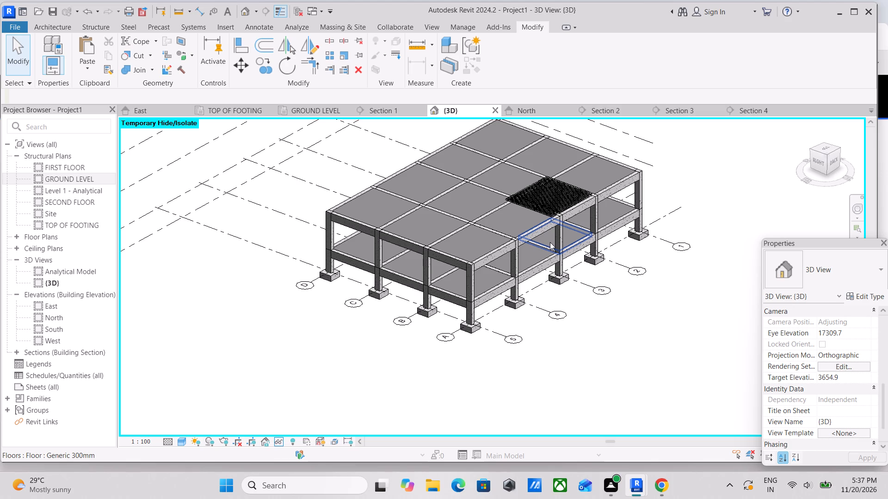
scroll(562, 247, up, 1)
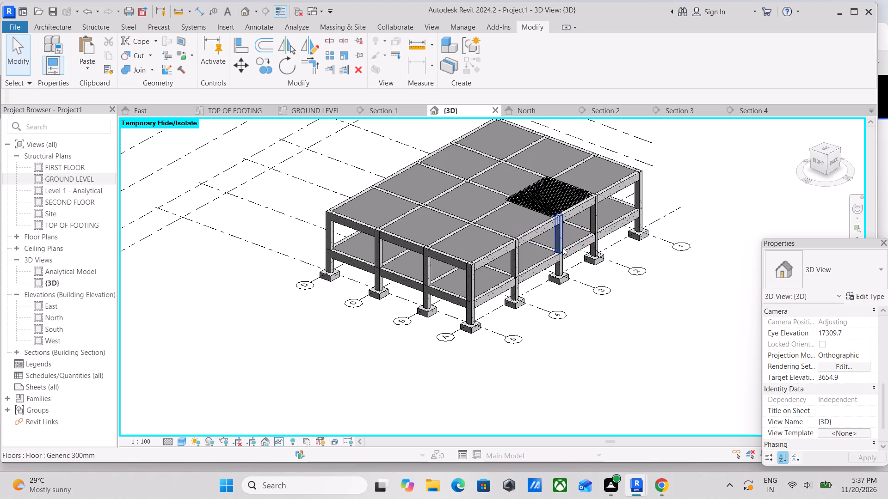
scroll(562, 247, up, 1)
scroll(572, 190, up, 2)
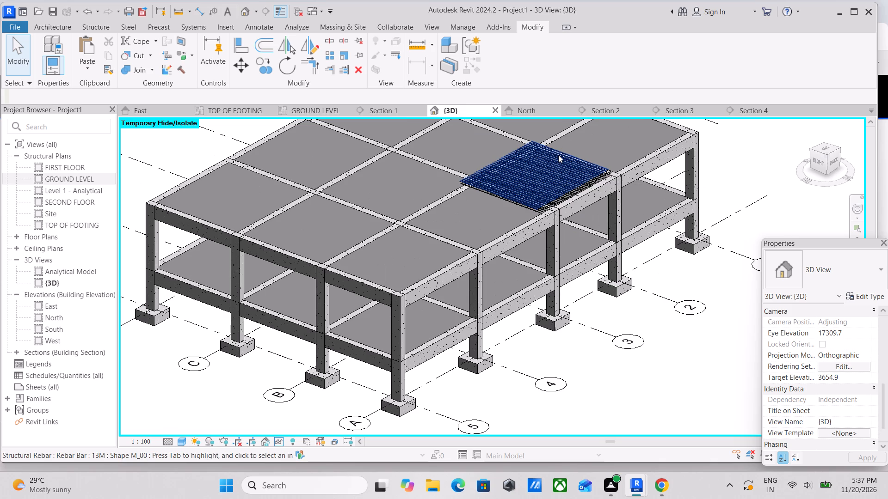
scroll(551, 165, up, 2)
scroll(551, 165, down, 2)
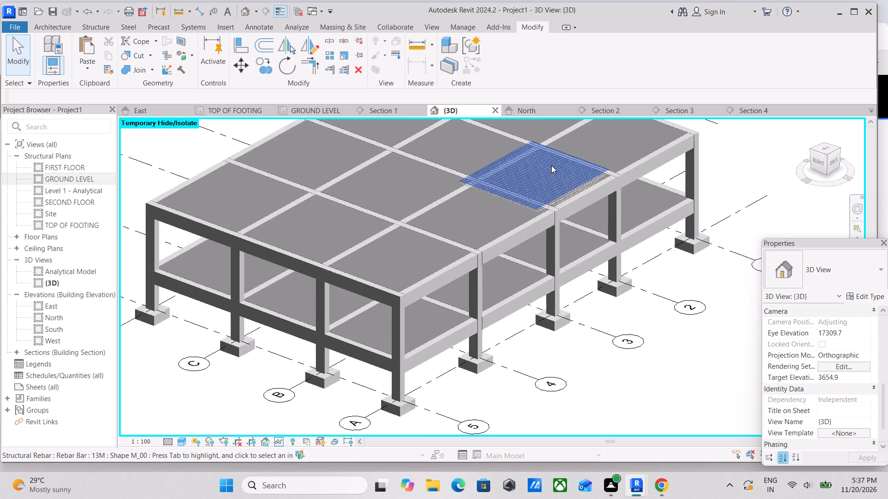
scroll(551, 165, down, 3)
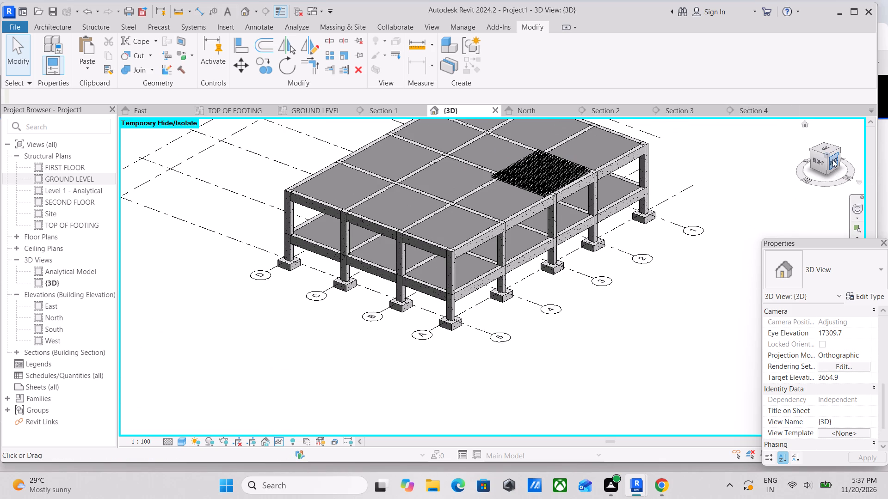
click(832, 159)
scroll(550, 268, up, 1)
scroll(385, 345, up, 2)
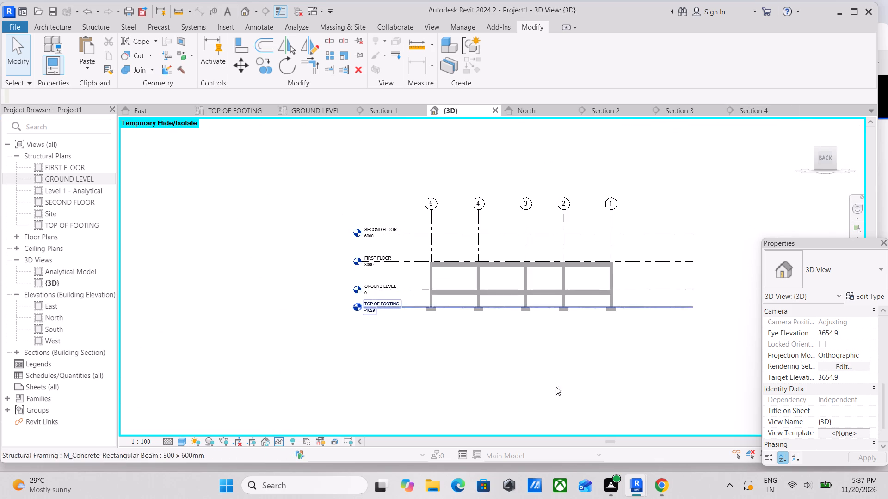
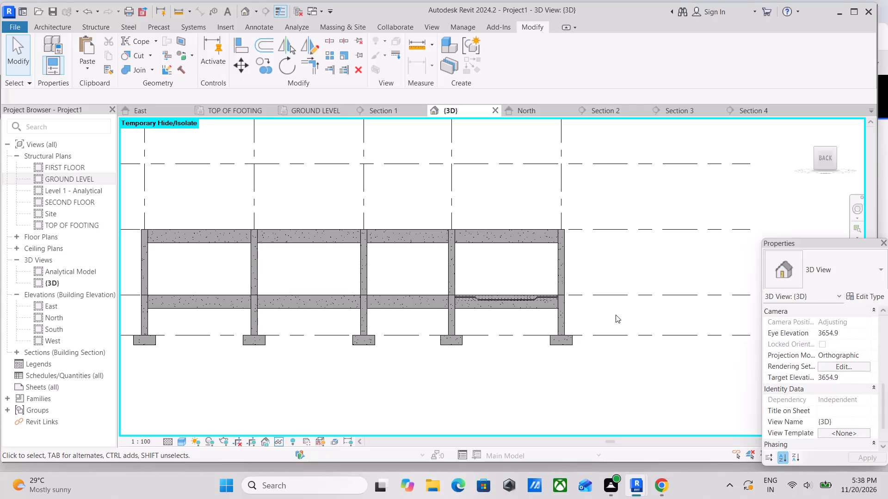
Select the entire storey between GROUND LEVEL and FIRST FLOOR, including columns, beams and floors, and copy it to the clipboard.
scroll(616, 315, up, 5)
scroll(554, 308, down, 2)
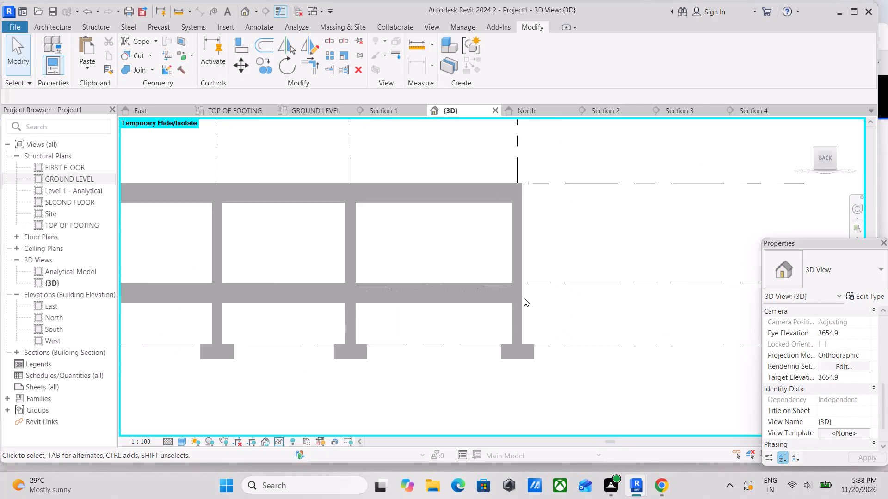
scroll(524, 298, down, 4)
middle_drag(518, 294, 666, 289)
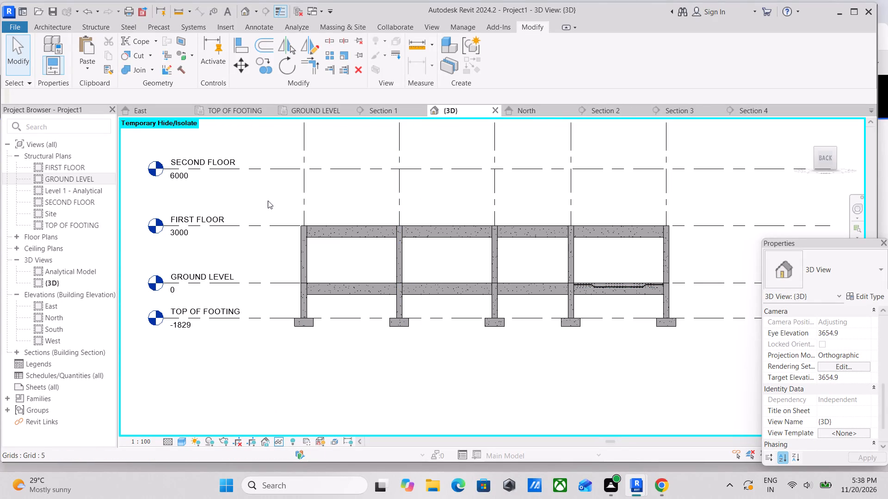
drag(268, 198, 676, 284)
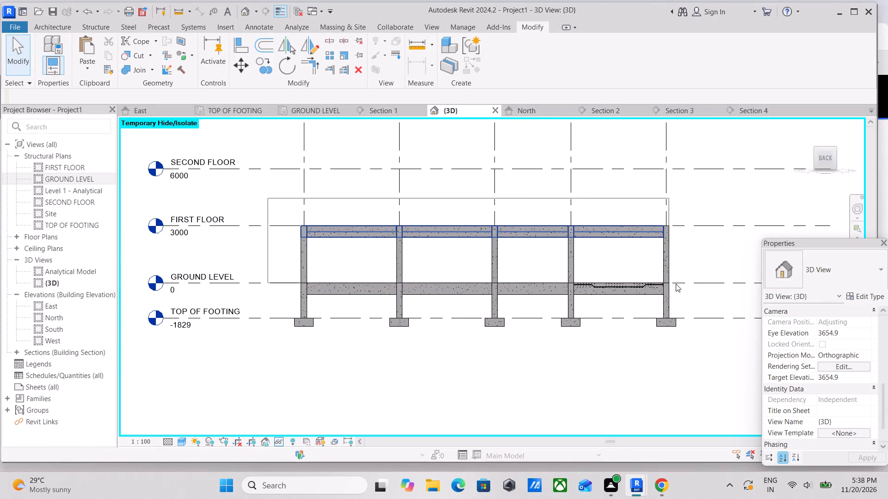
drag(676, 284, 679, 285)
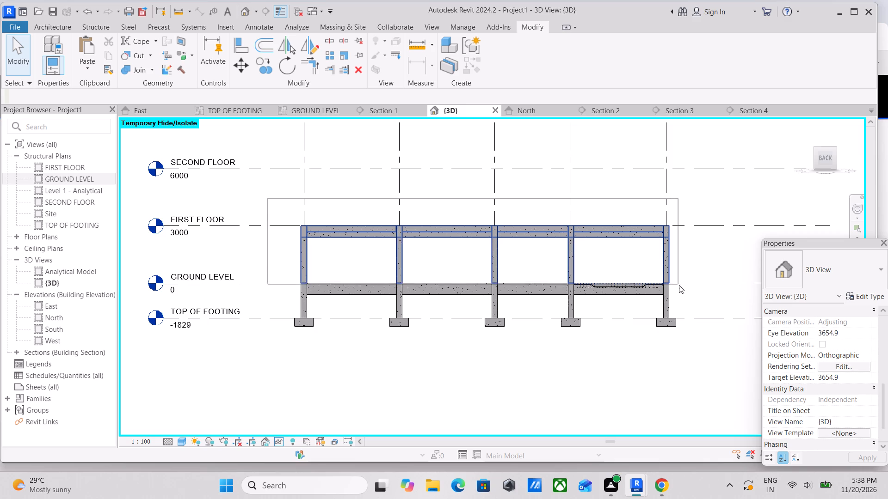
drag(679, 285, 678, 284)
middle_drag(551, 253, 611, 288)
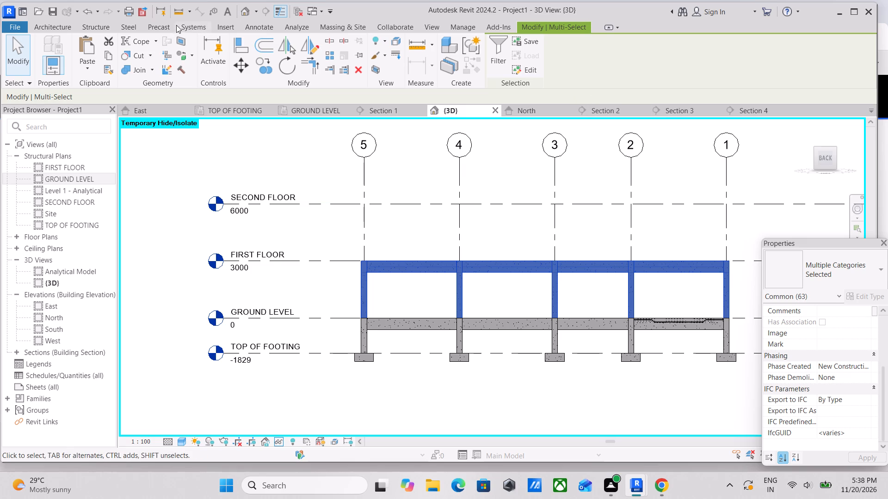
click(111, 55)
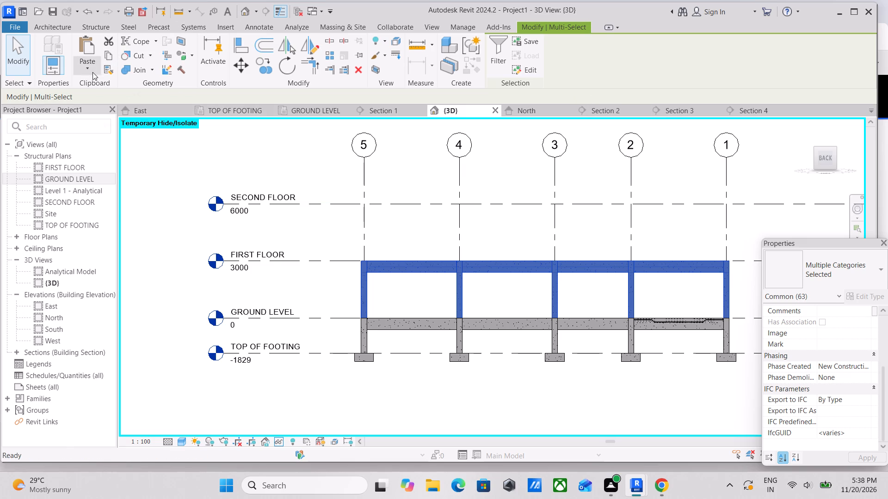
Paste the copied storey aligned to the FIRST FLOOR and SECOND FLOOR levels, and clear the selection.
click(92, 72)
click(142, 107)
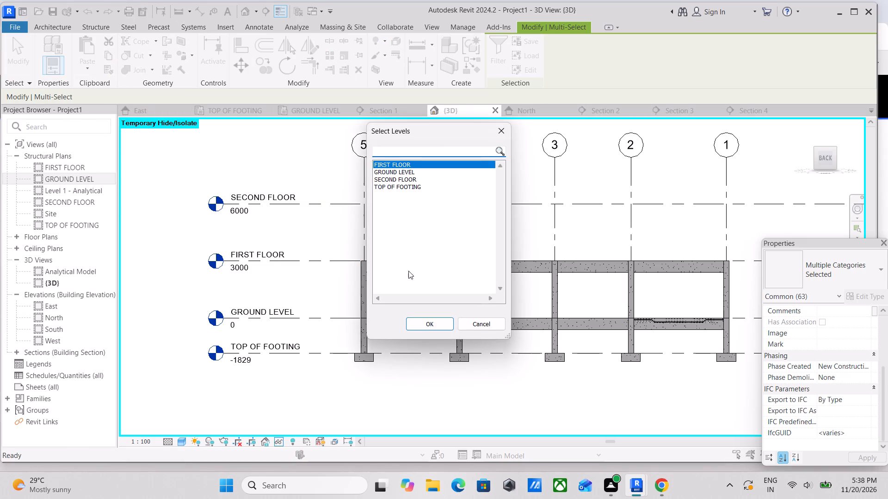
click(411, 176)
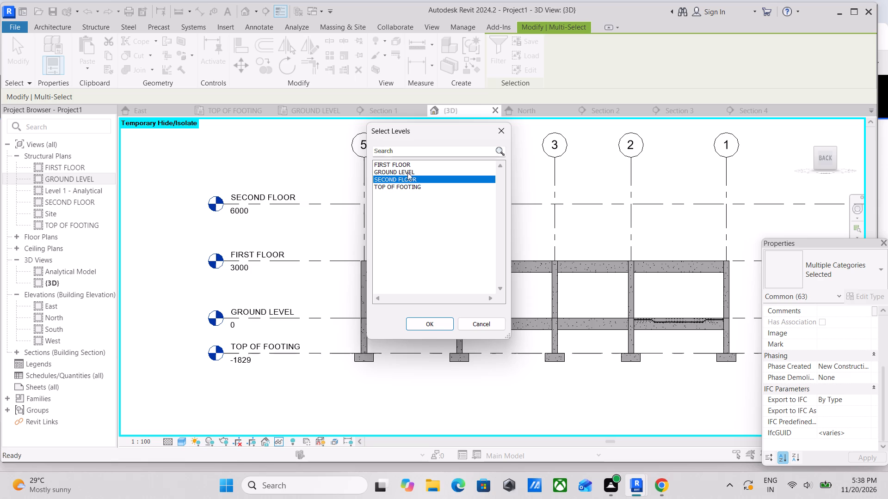
click(403, 184)
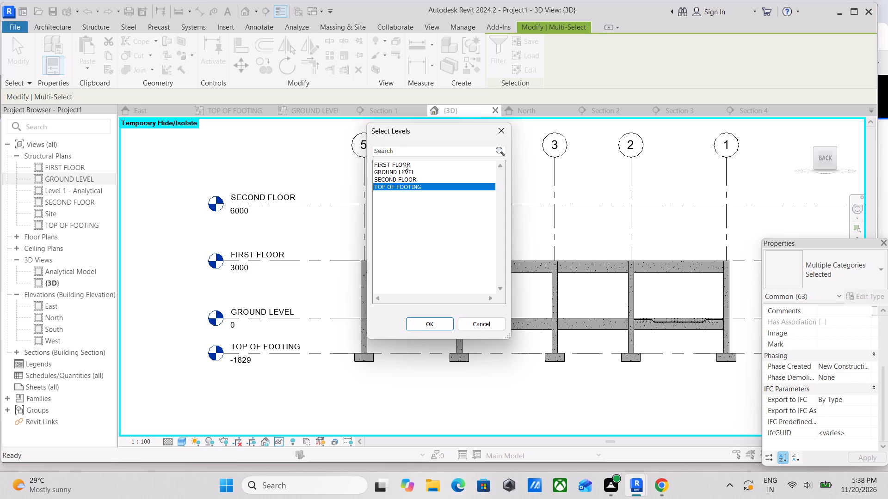
click(403, 164)
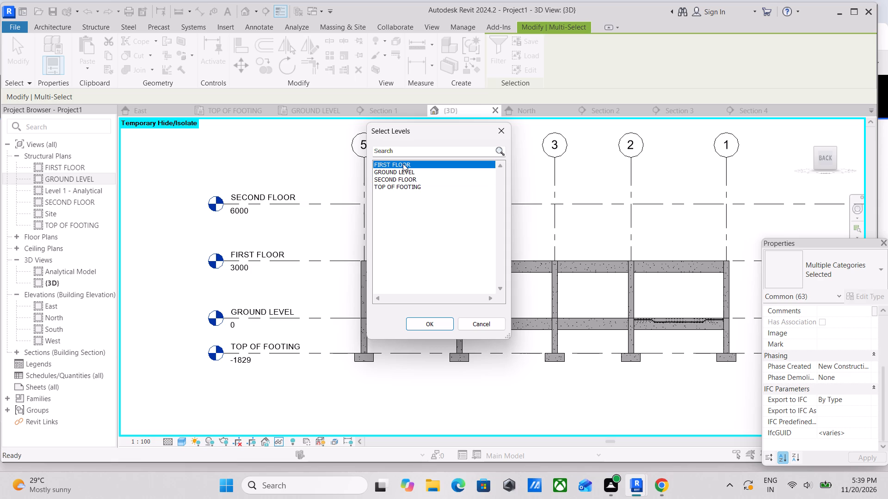
ctrl+click(416, 184)
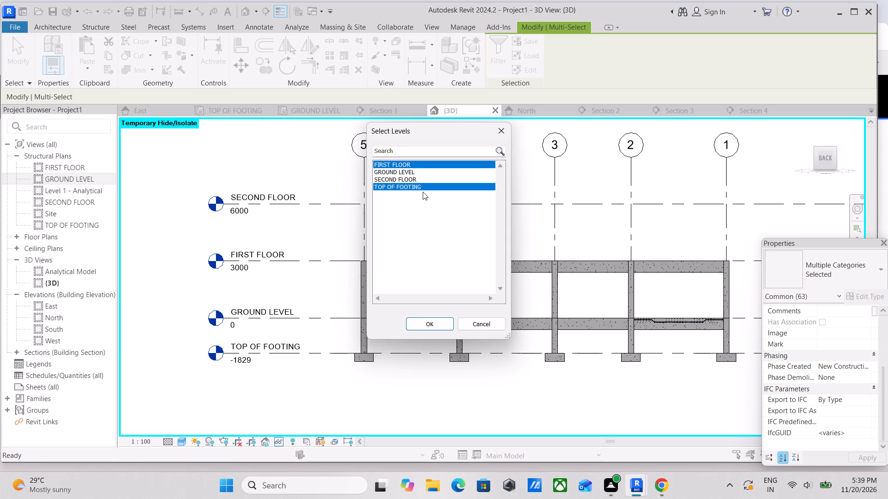
click(423, 192)
click(414, 175)
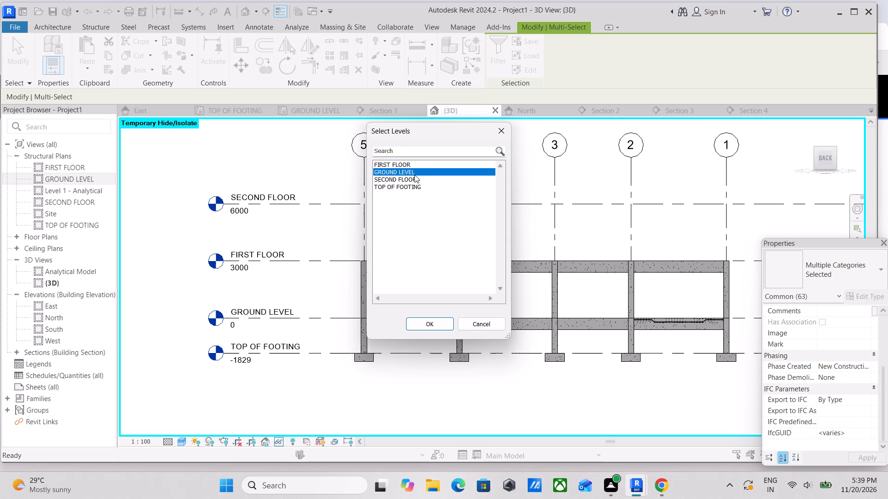
click(410, 164)
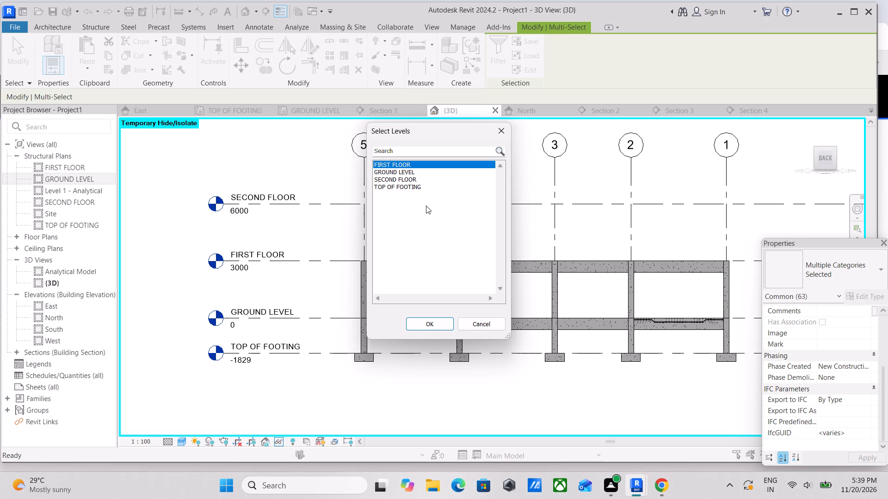
ctrl+click(398, 176)
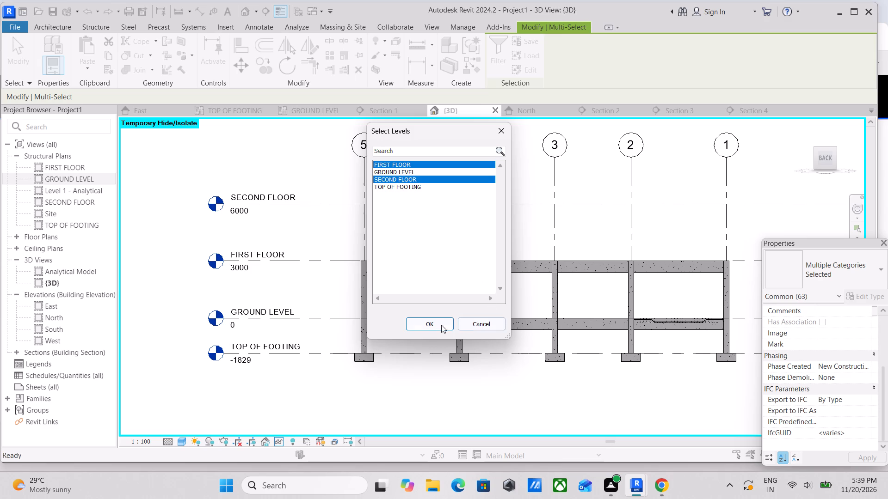
click(434, 321)
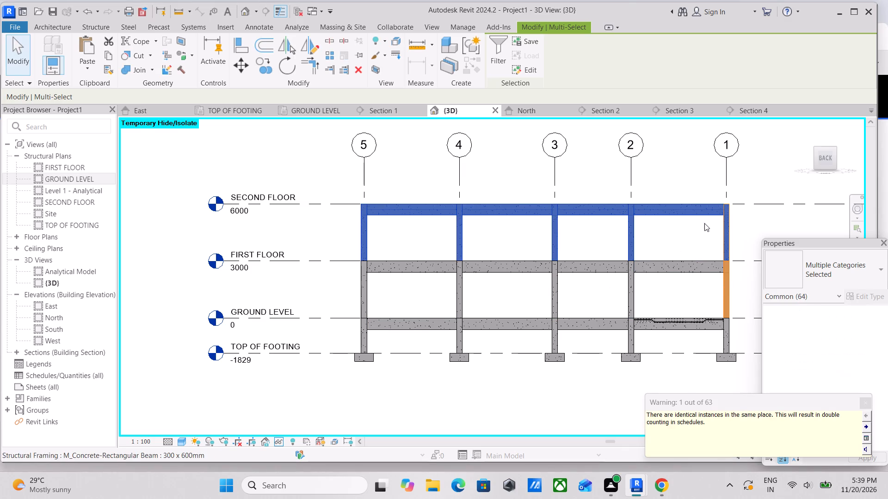
scroll(704, 223, down, 2)
middle_drag(691, 225, 627, 195)
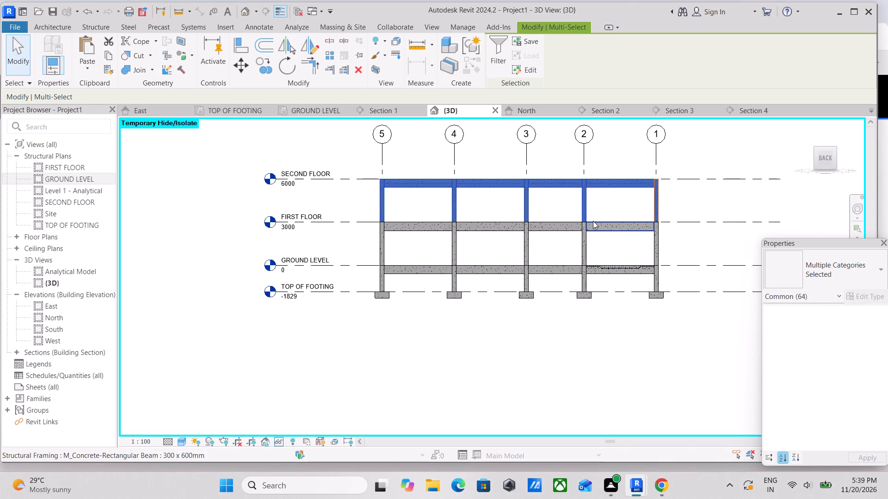
shift+middle_drag(593, 221, 530, 289)
key(Escape)
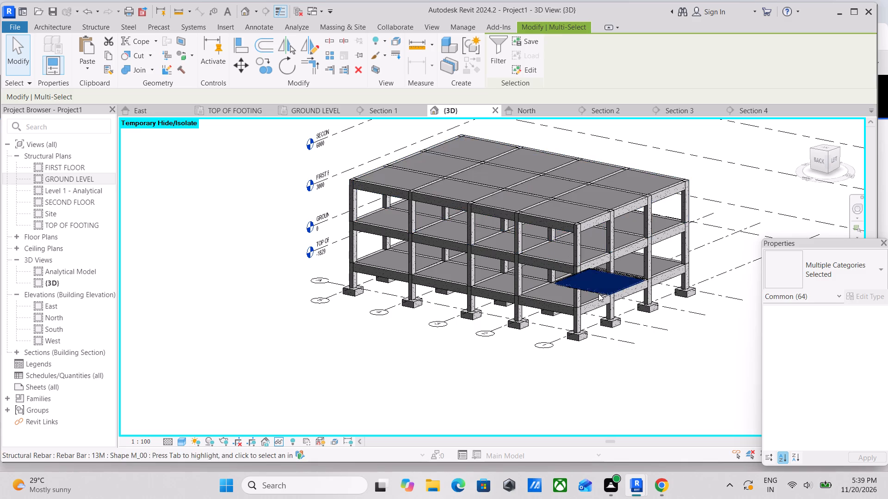
key(Escape)
Select all 13M slab rebar instances from the ground level bay and temporarily hide them in the 3D view.
scroll(602, 280, up, 5)
middle_drag(639, 224, 597, 214)
scroll(595, 214, up, 2)
scroll(601, 219, down, 4)
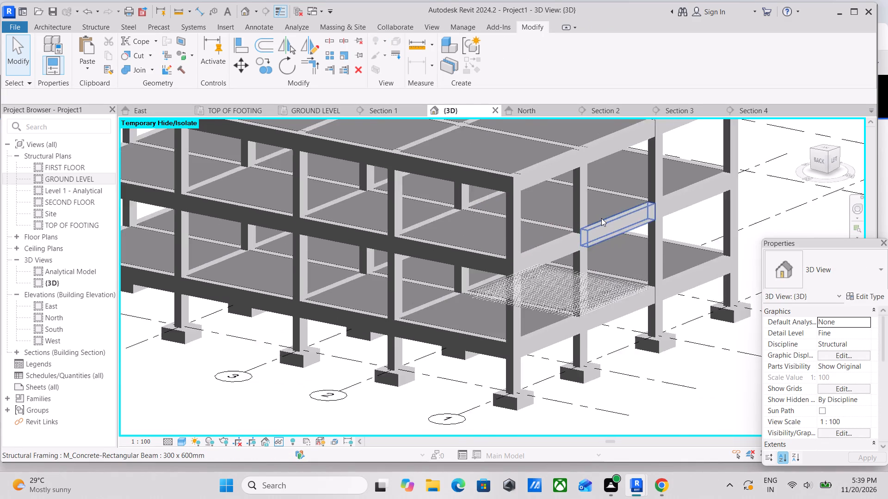
scroll(603, 213, down, 3)
scroll(603, 213, up, 2)
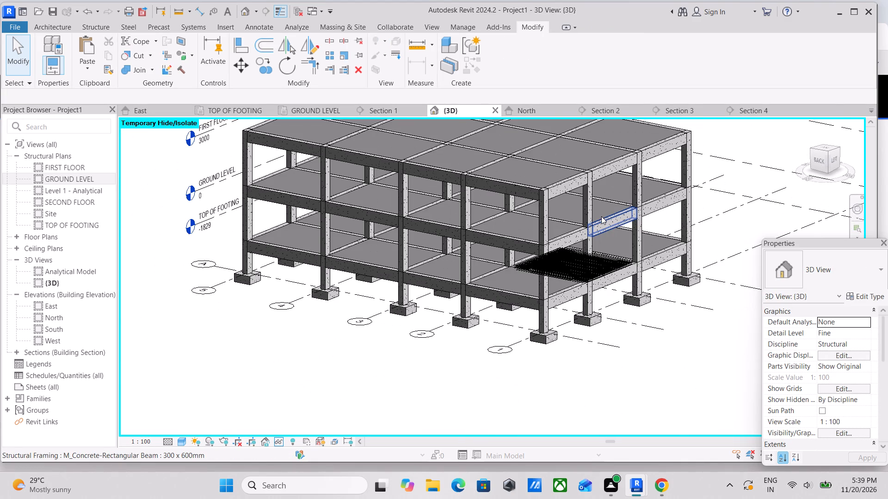
scroll(601, 216, down, 3)
middle_drag(604, 219, 637, 253)
scroll(638, 286, up, 1)
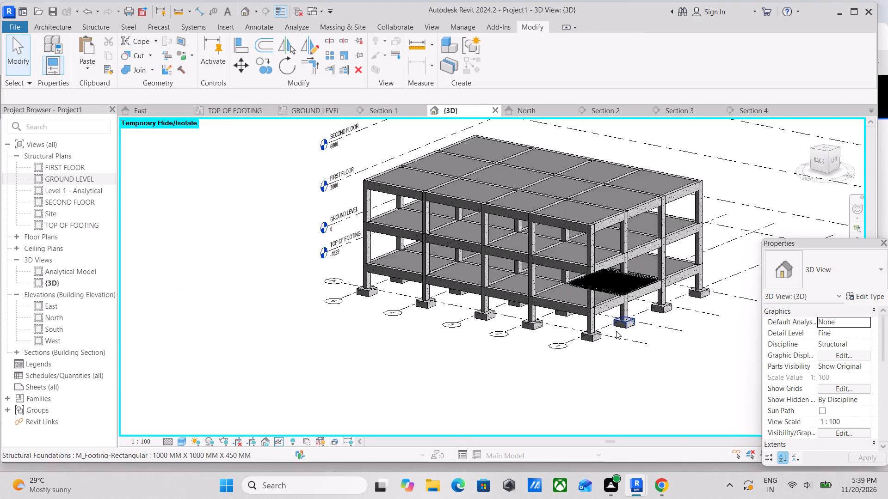
scroll(616, 331, up, 2)
click(620, 259)
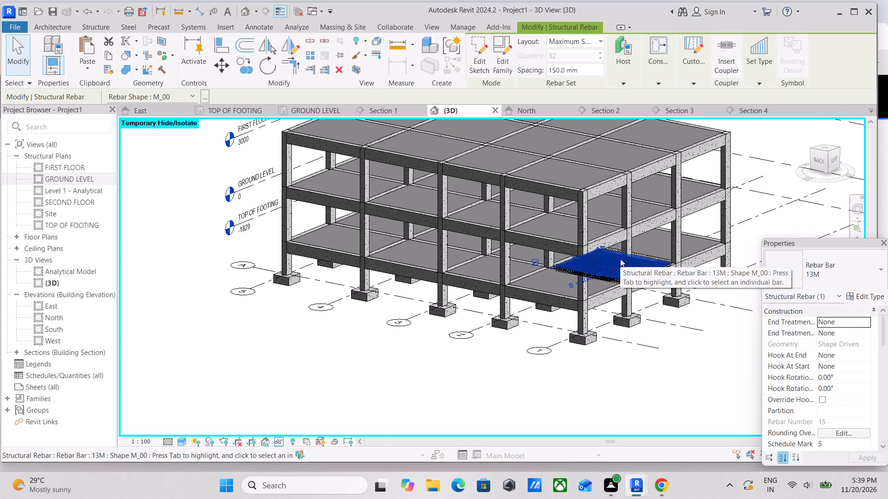
text(SA)
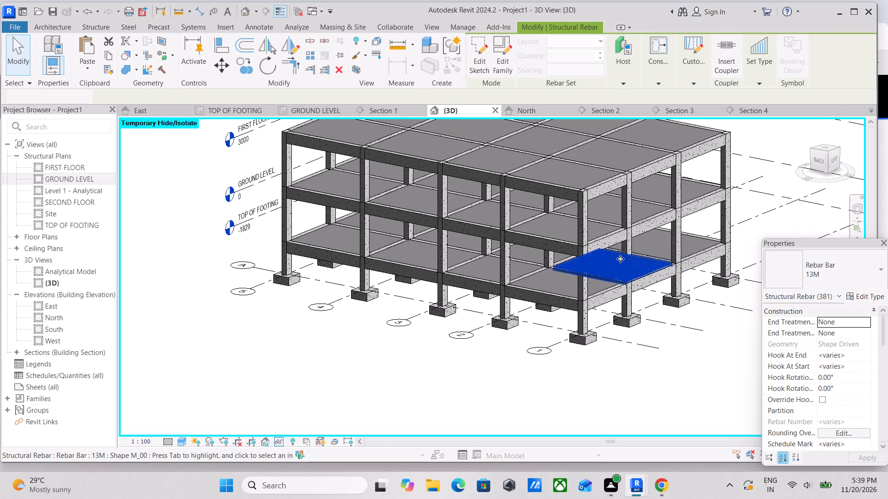
text(HH)
Save the project on the Desktop as STRUCTURE 55.
scroll(621, 264, down, 1)
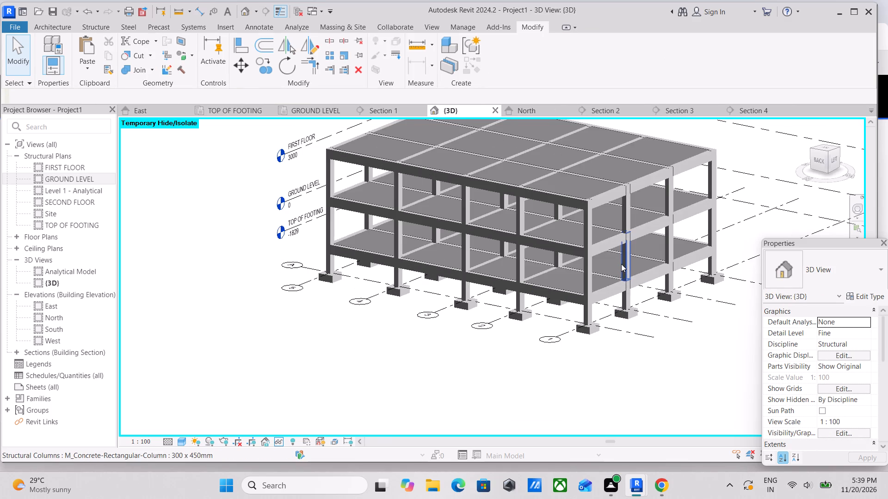
middle_drag(621, 264, 585, 299)
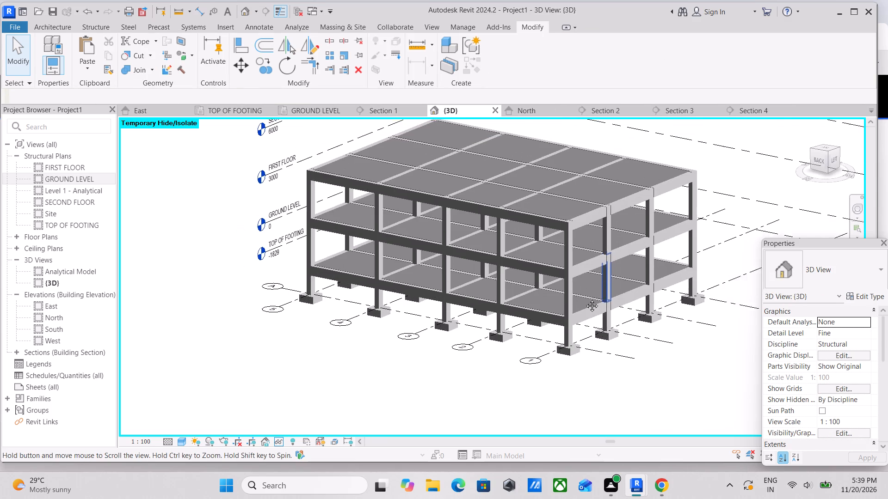
middle_drag(585, 299, 594, 320)
scroll(604, 277, down, 1)
middle_click(604, 277)
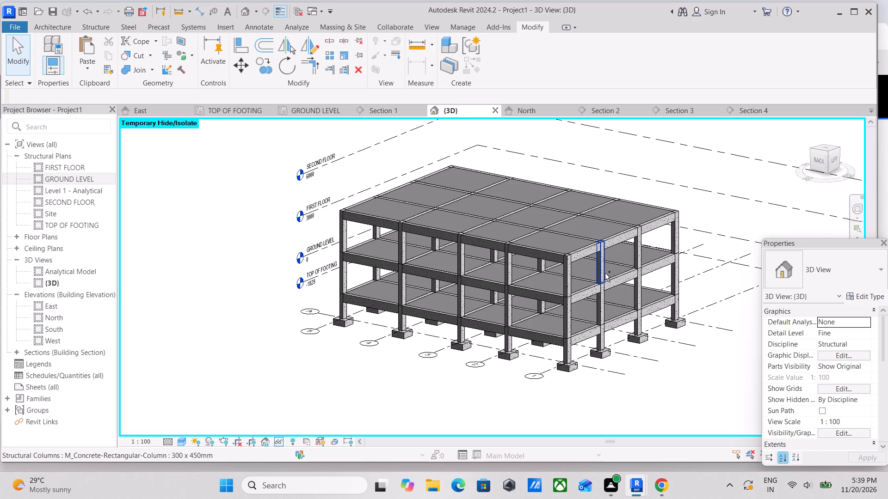
key(ctrl+s)
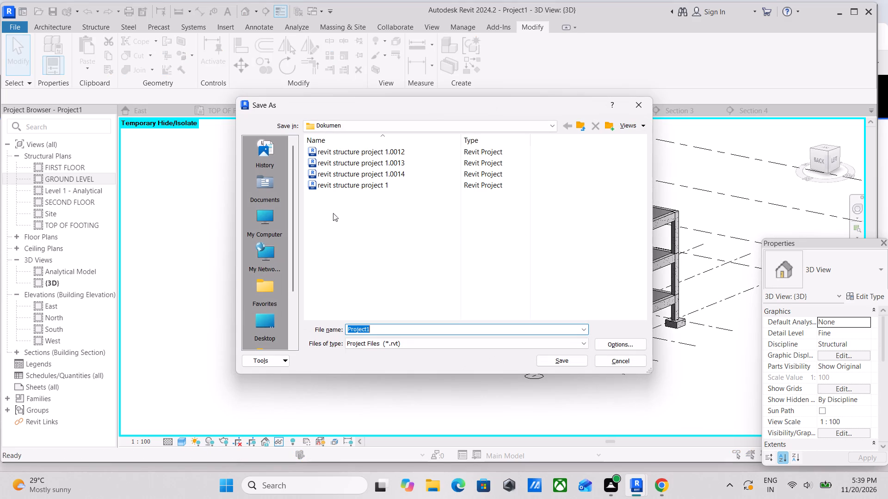
scroll(274, 301, down, 1)
click(267, 252)
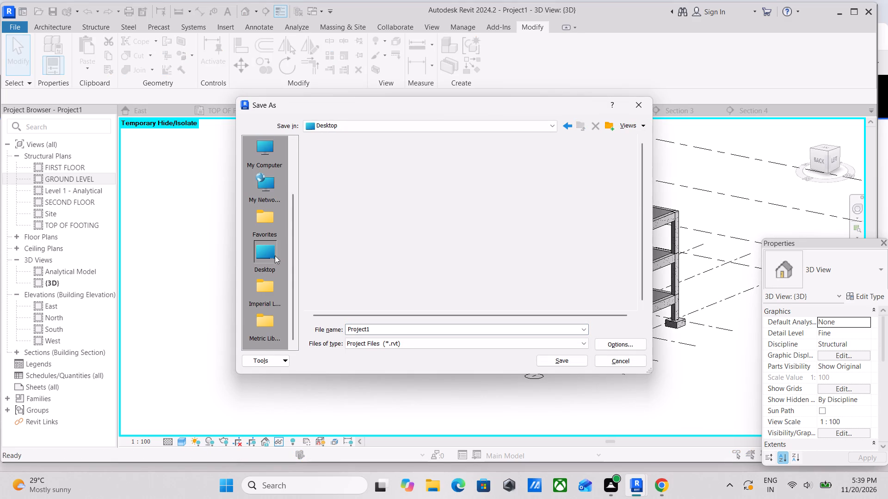
click(407, 324)
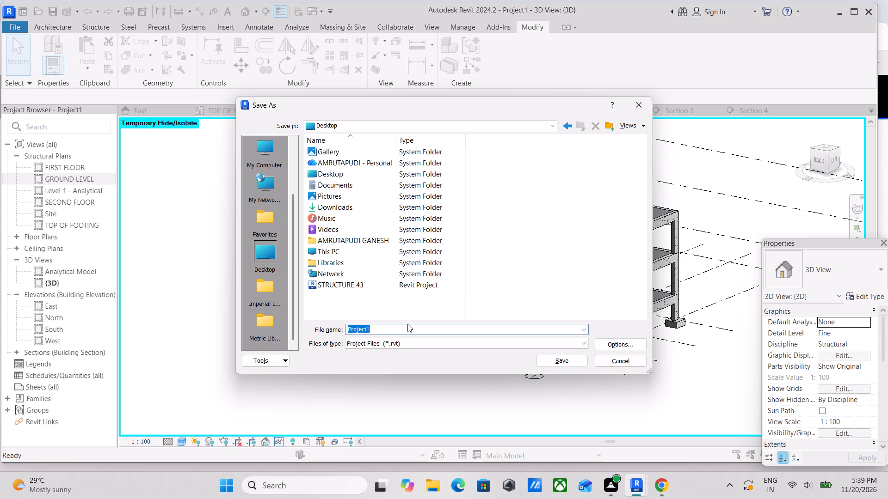
text(STRU)
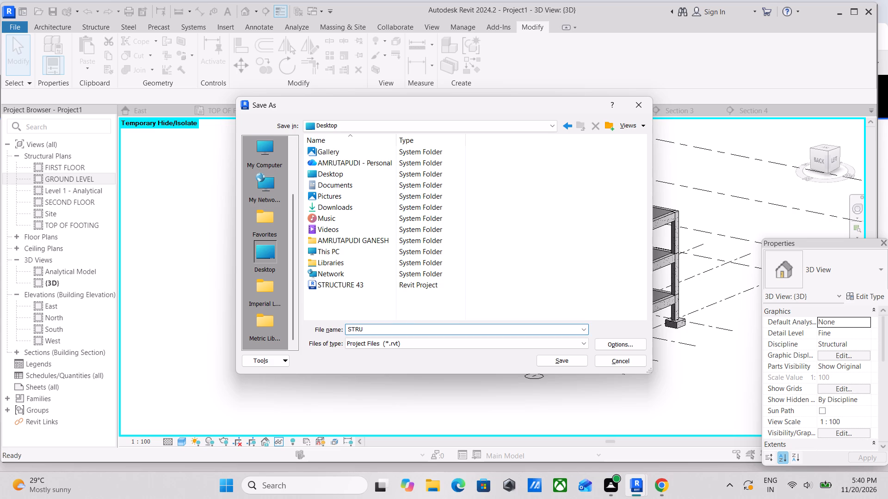
text(CTURE)
key(space)
text(55)
click(568, 359)
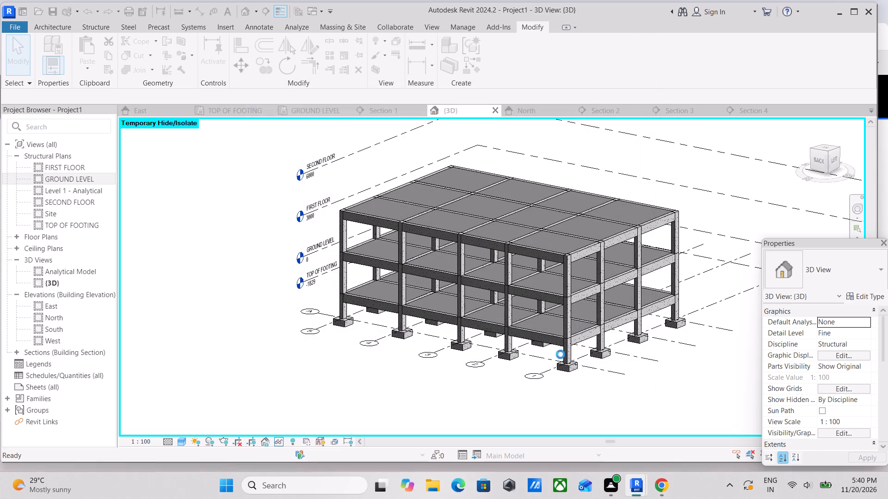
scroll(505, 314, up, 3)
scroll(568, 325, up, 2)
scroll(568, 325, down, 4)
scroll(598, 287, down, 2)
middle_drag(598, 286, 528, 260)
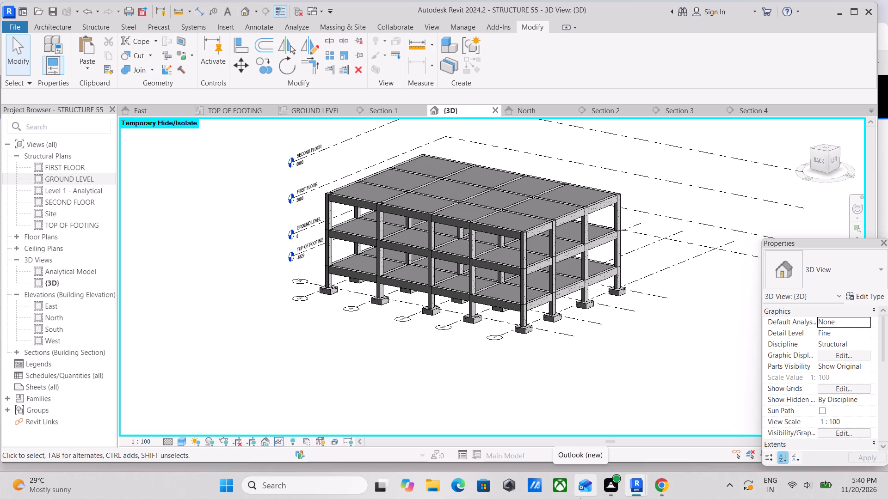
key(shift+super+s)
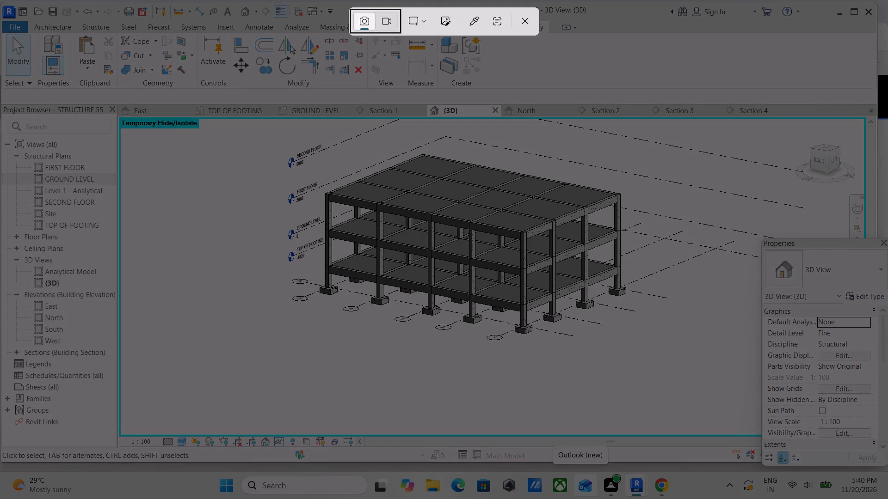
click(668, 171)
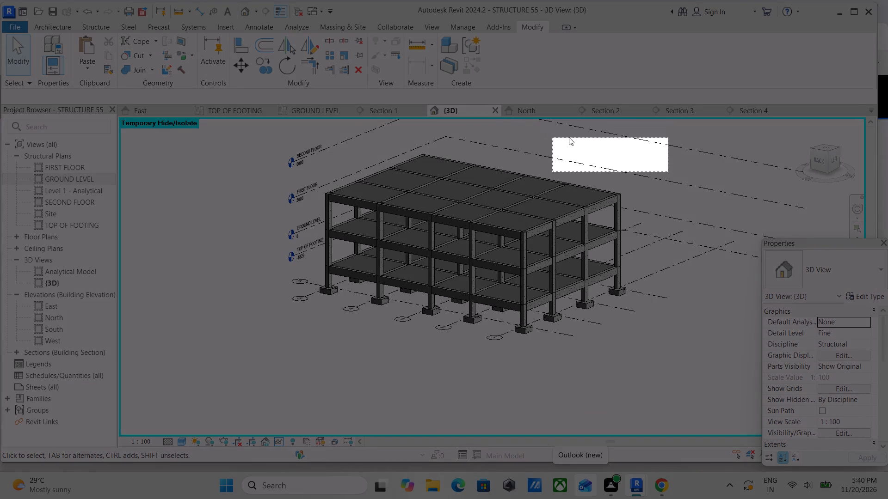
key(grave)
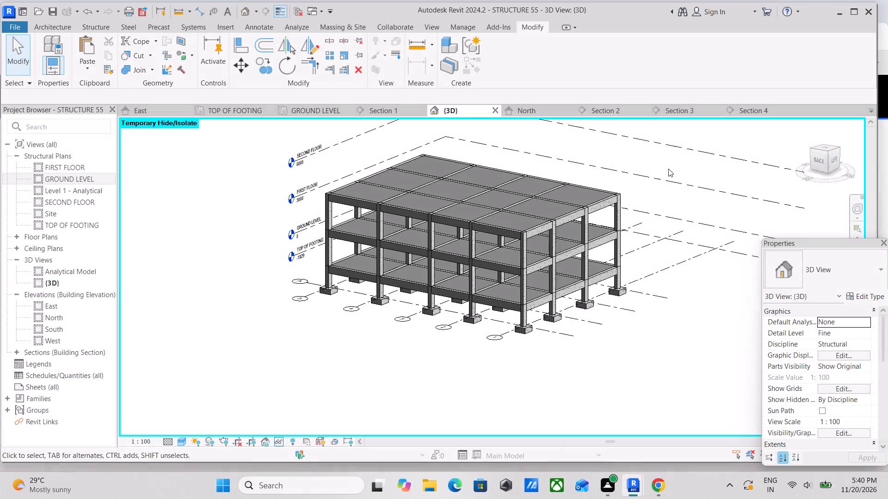
Capture a screen snip of the full 3D building model, including its level markers and footings.
scroll(616, 210, down, 2)
middle_drag(616, 210, 614, 241)
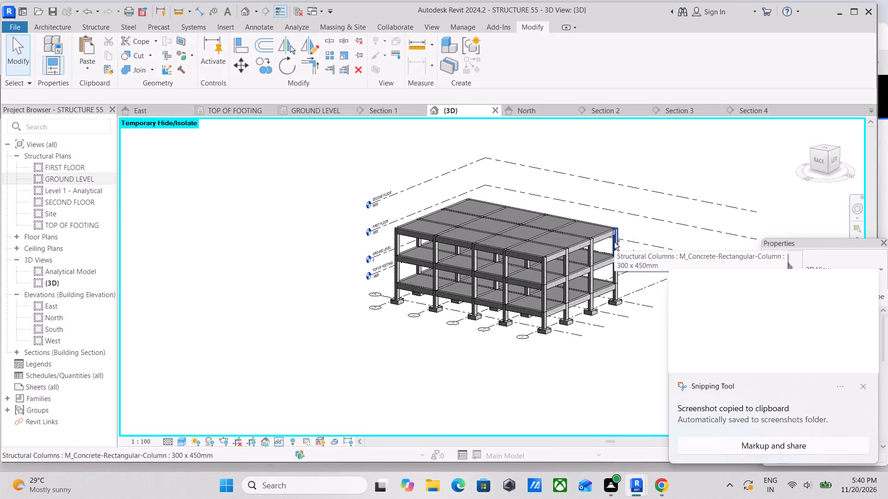
key(shift+super+s)
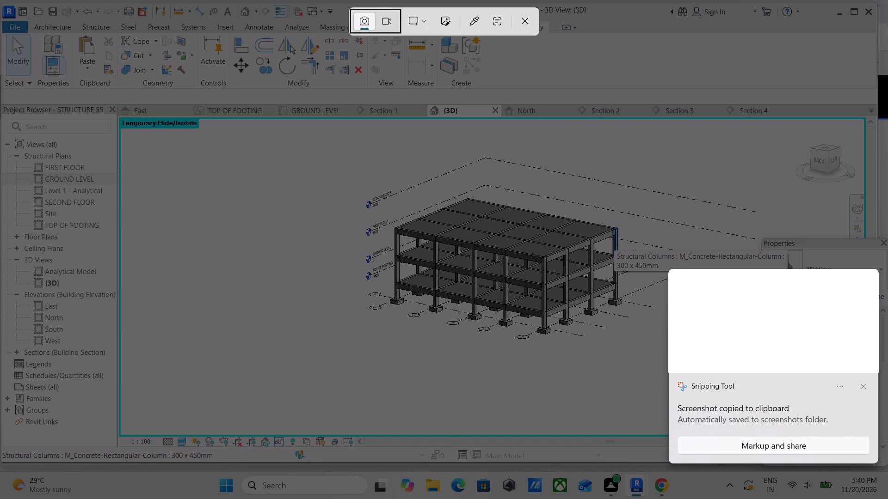
drag(647, 165, 327, 369)
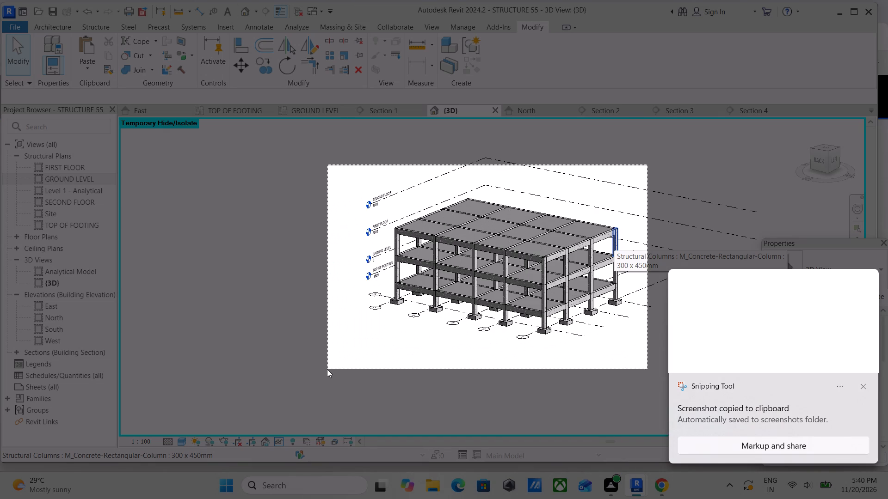
drag(327, 369, 327, 369)
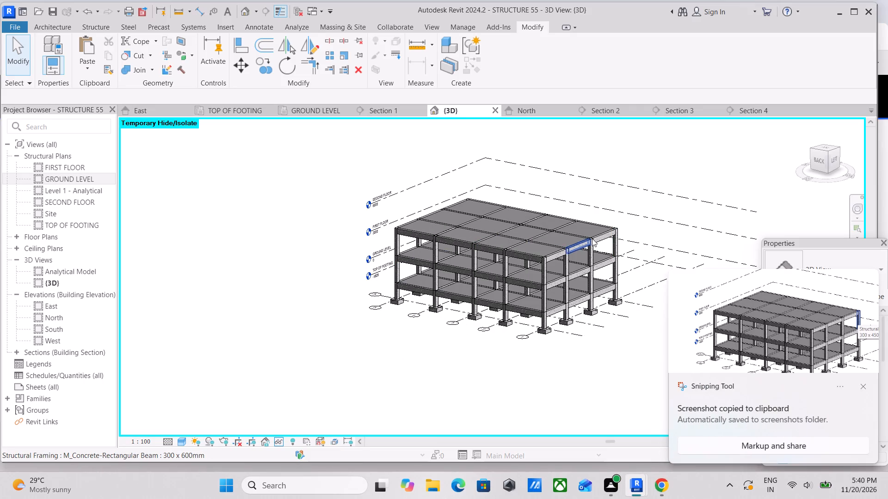
Open the Rendering settings for the 3D view and enable rendering of a region only.
scroll(574, 244, up, 2)
scroll(457, 285, up, 3)
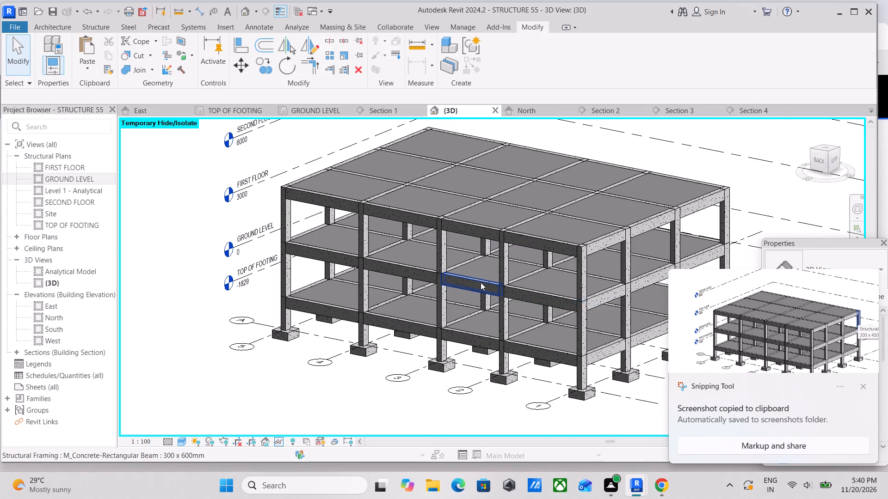
scroll(540, 274, up, 2)
scroll(540, 274, down, 2)
text(RR)
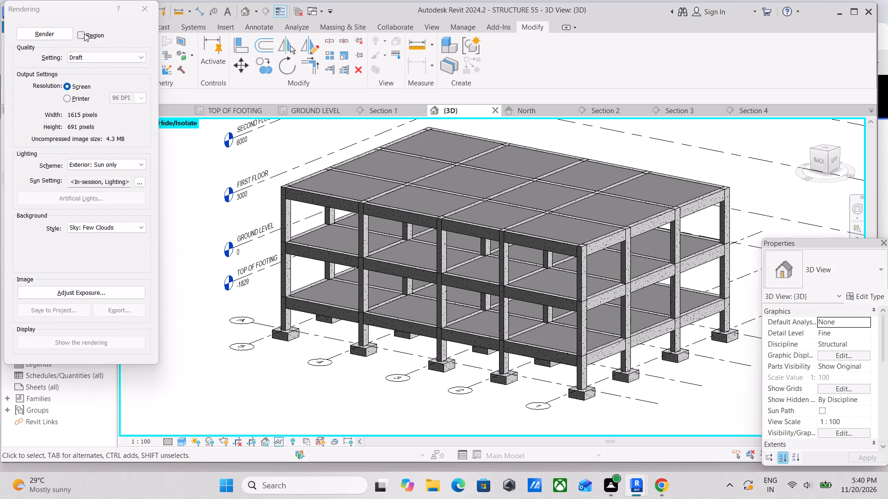
click(85, 32)
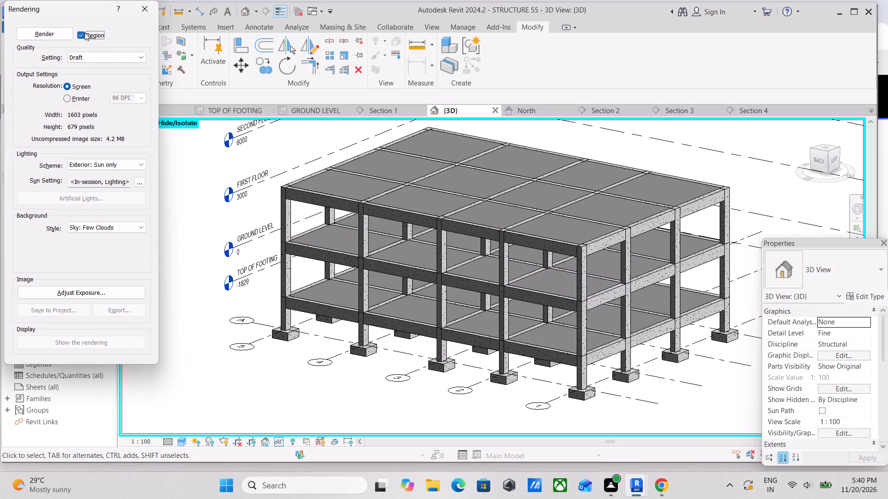
Resize the render region on all four sides to frame the whole building, about 524 by 335 pixels.
scroll(228, 144, down, 4)
scroll(366, 192, down, 3)
middle_drag(367, 192, 457, 225)
scroll(457, 225, up, 1)
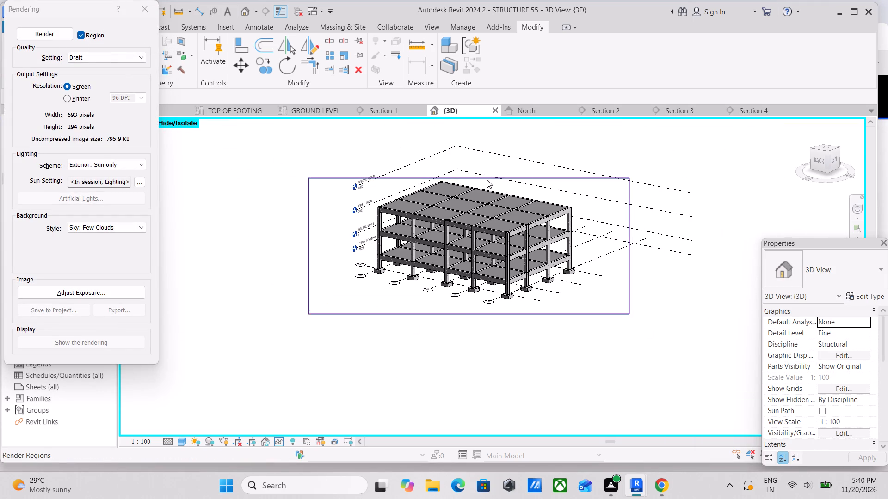
click(487, 180)
drag(471, 175, 462, 150)
drag(630, 231, 626, 232)
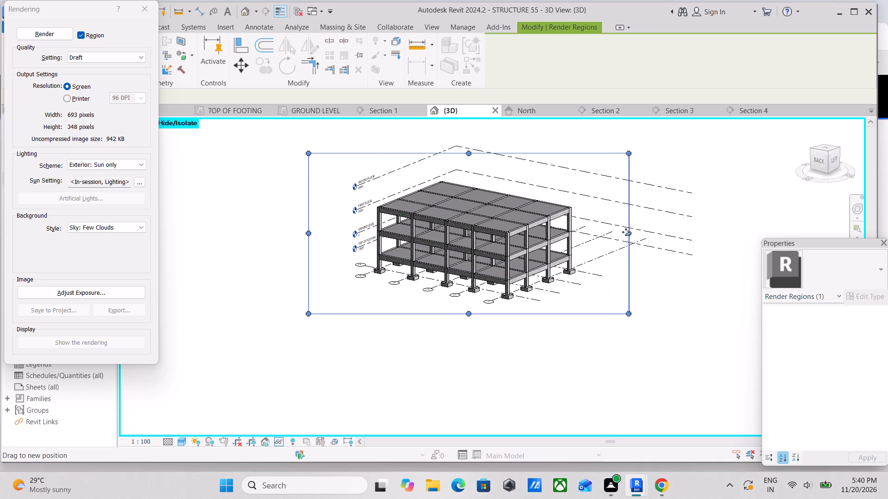
drag(626, 232, 589, 234)
drag(303, 231, 312, 231)
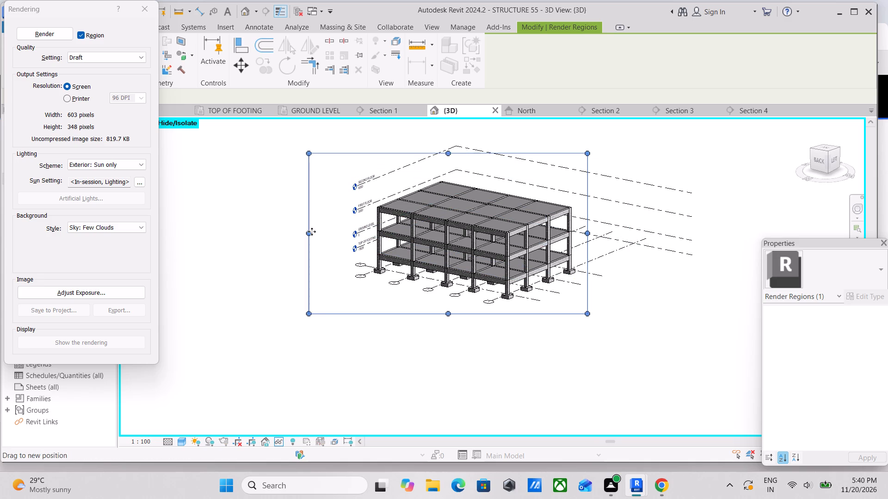
drag(312, 231, 340, 235)
drag(464, 313, 464, 307)
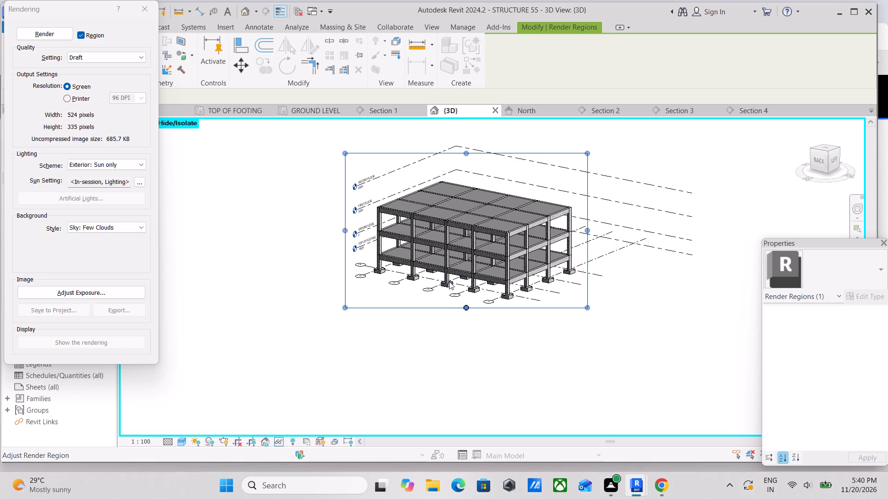
Set the render quality to Medium and render the region around the building.
click(110, 56)
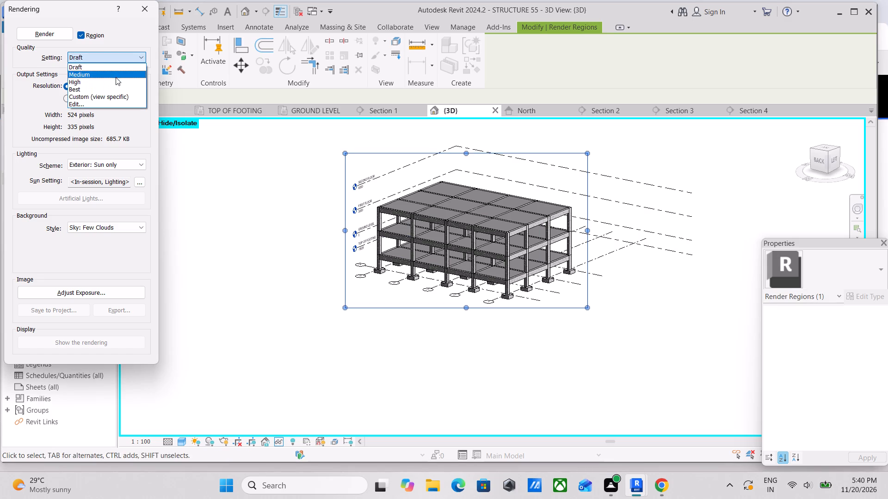
click(109, 73)
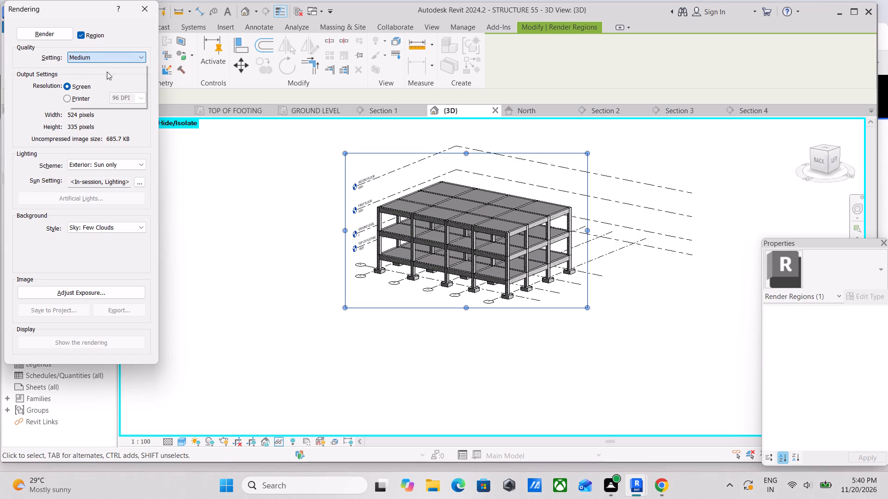
click(55, 32)
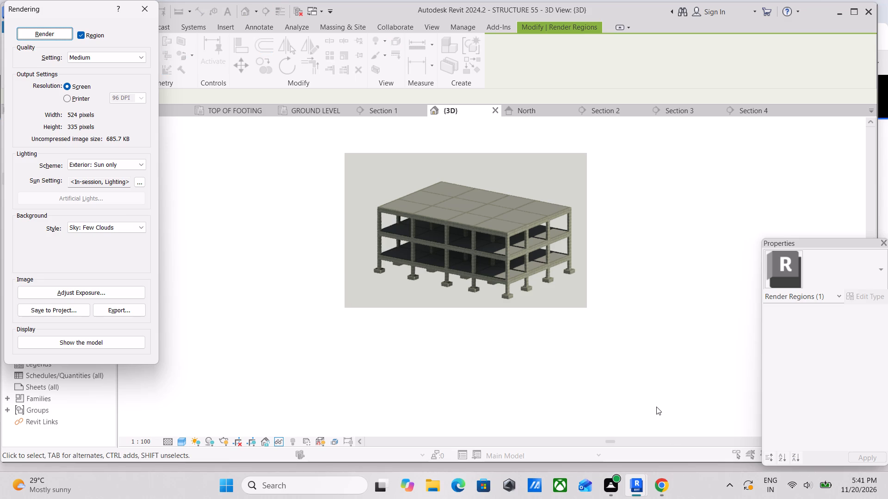
Capture a screen snip of the rendered building image, and close the Rendering settings.
key(shift+super+s)
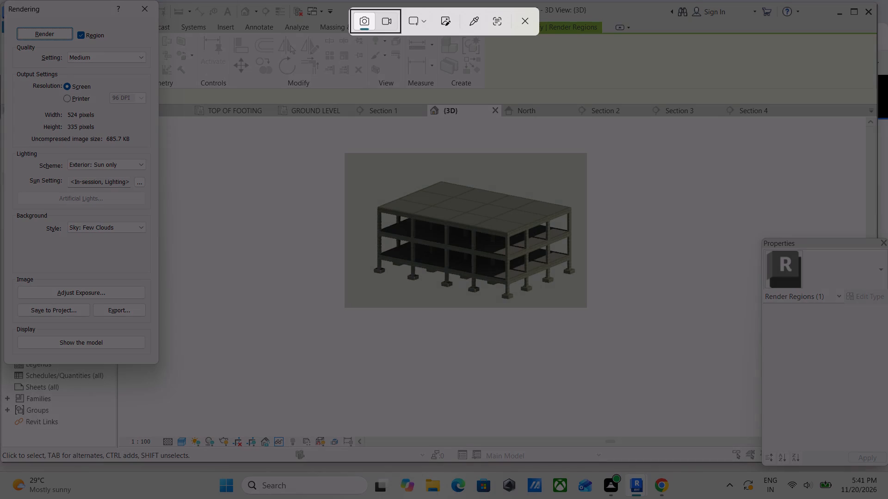
drag(596, 314, 400, 206)
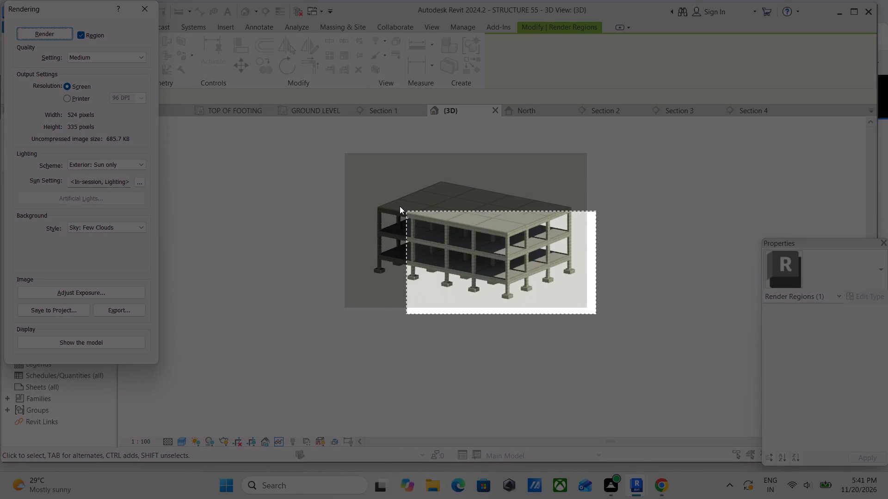
drag(400, 206, 338, 158)
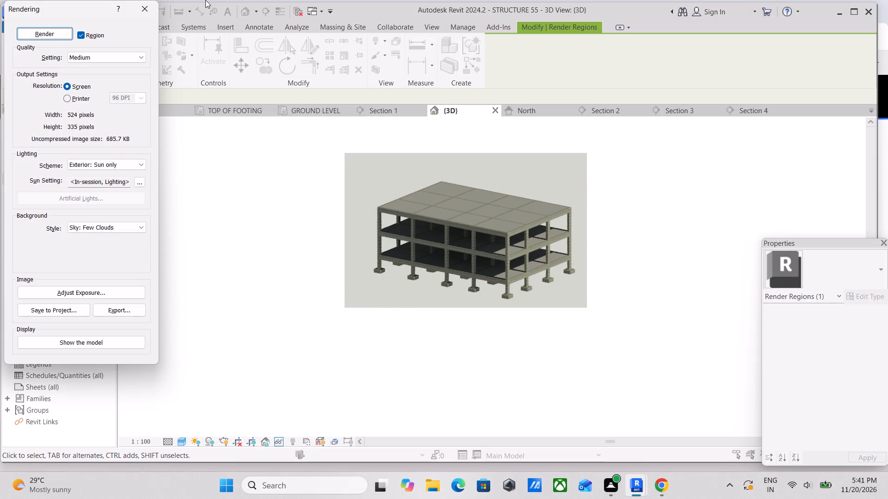
click(141, 4)
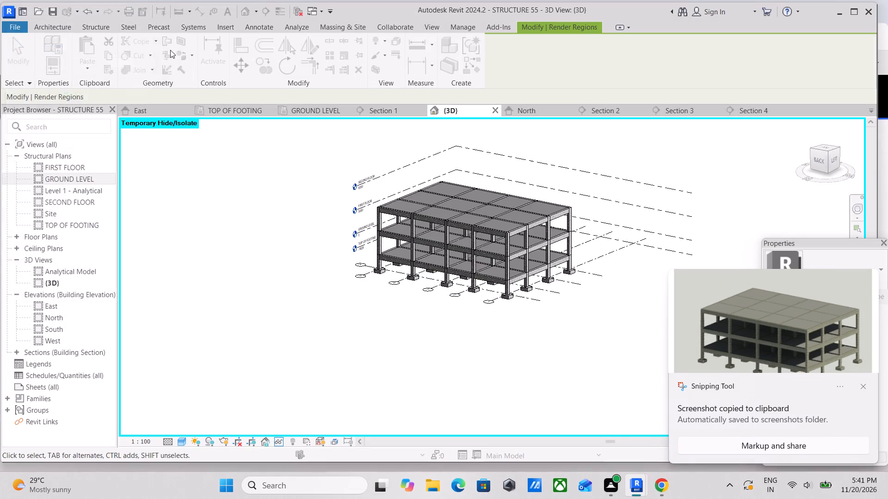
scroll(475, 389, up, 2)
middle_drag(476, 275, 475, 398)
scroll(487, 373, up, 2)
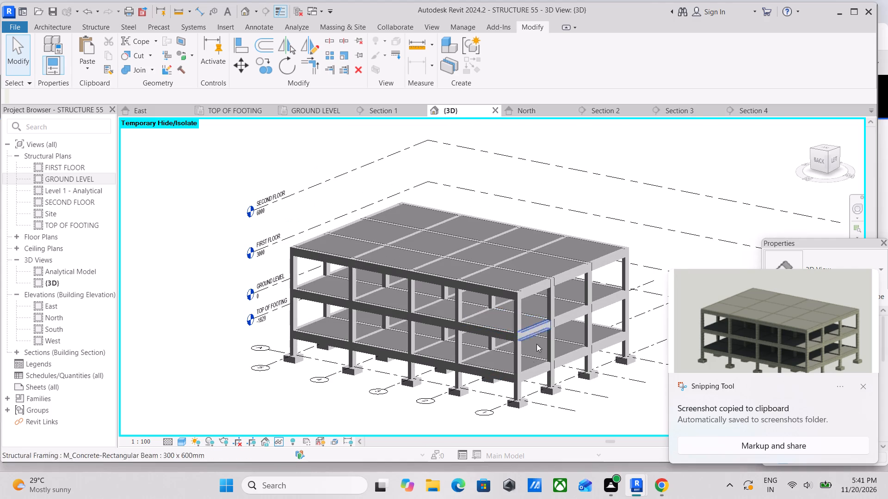